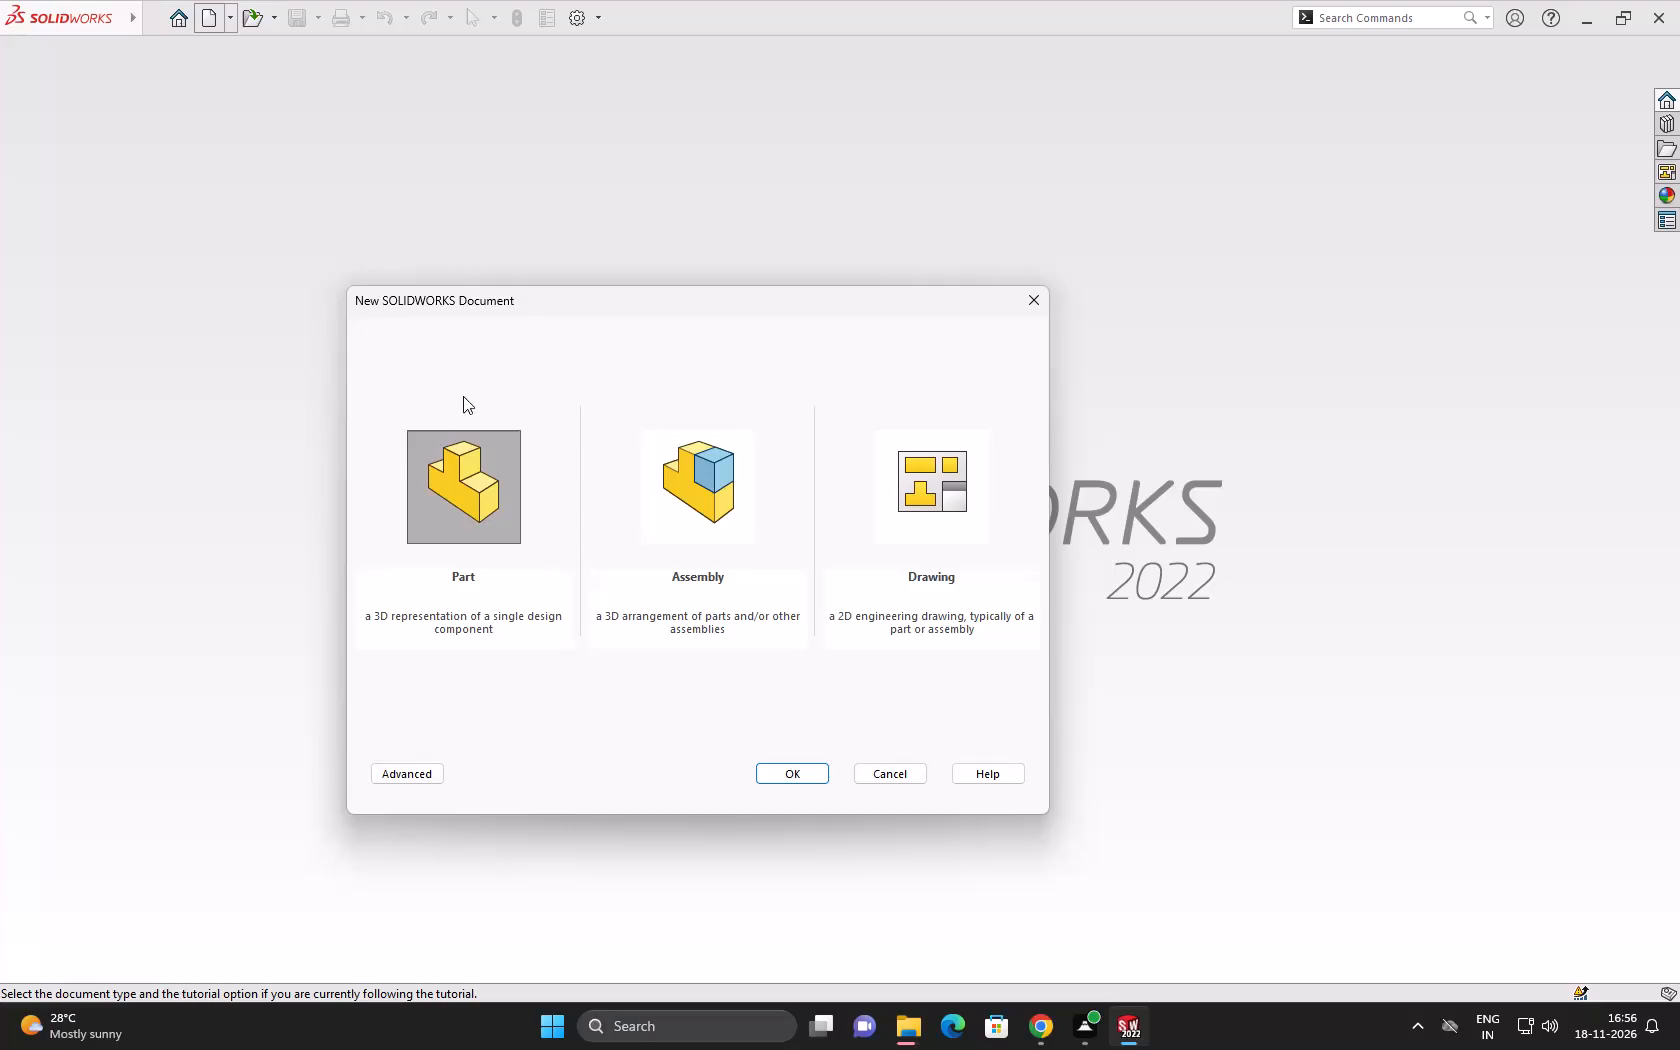
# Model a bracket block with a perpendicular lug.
# Create a new part document.
pyautogui.click(795, 773)
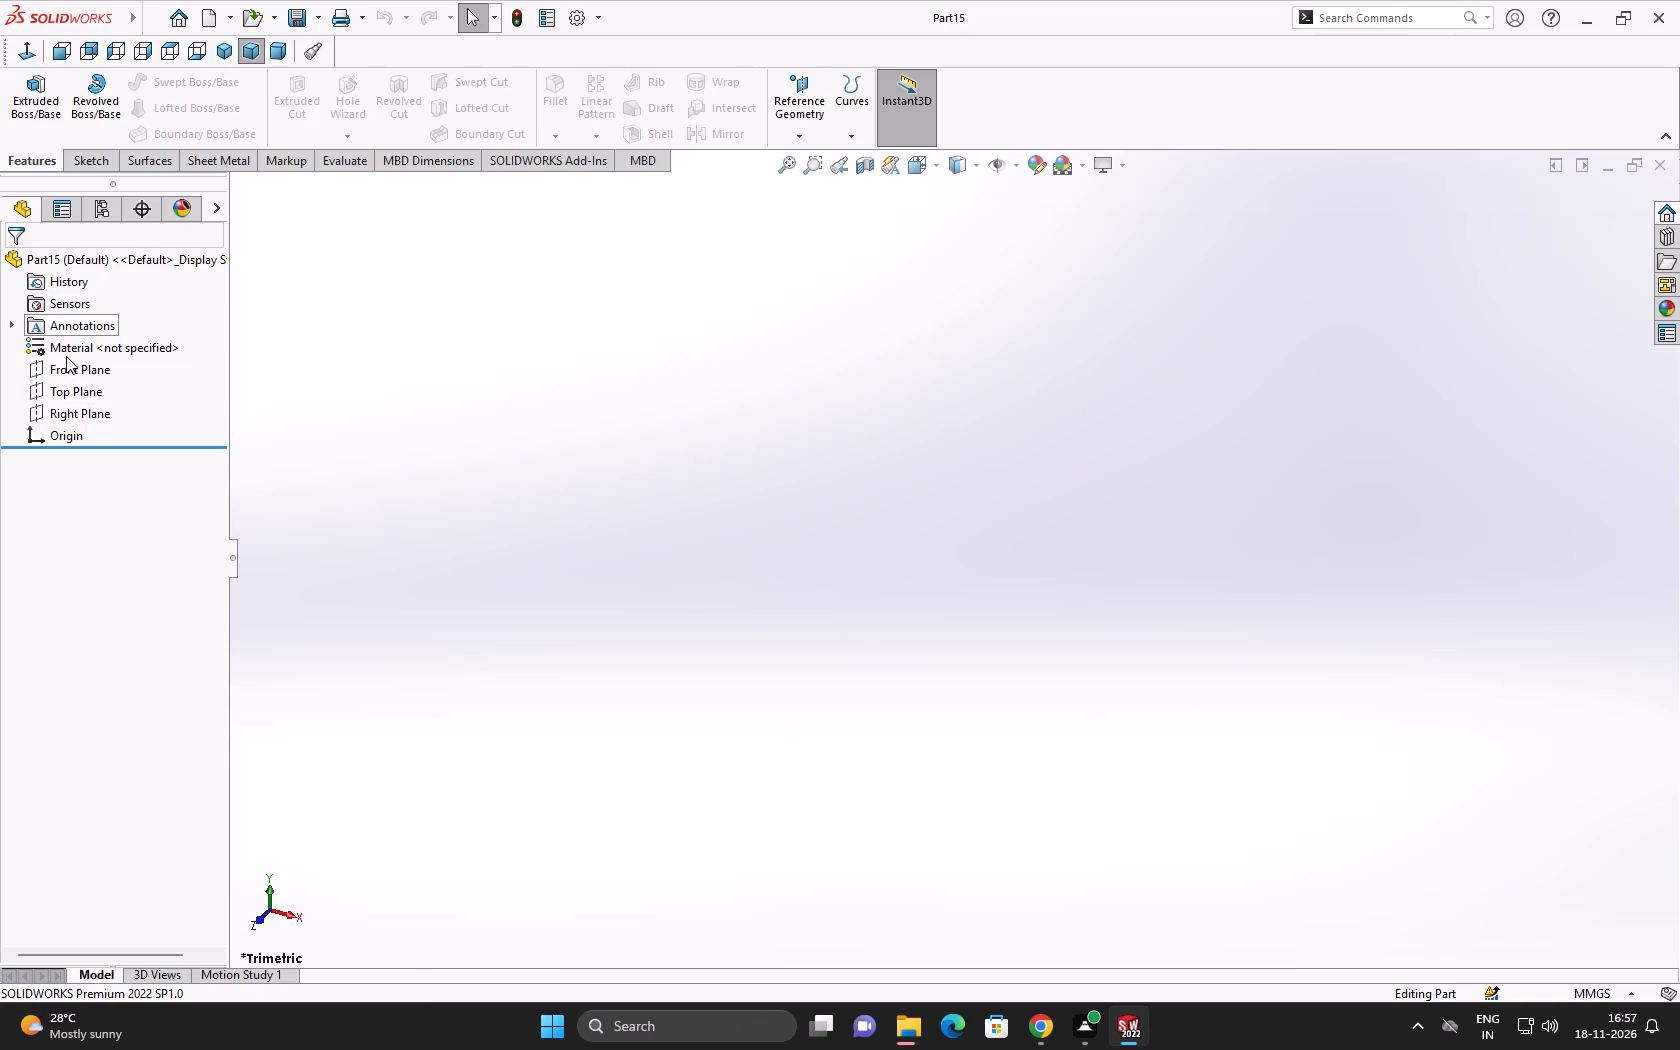
# Start a new sketch on the Front Plane.
pyautogui.click(67, 365)
pyautogui.click(82, 335)
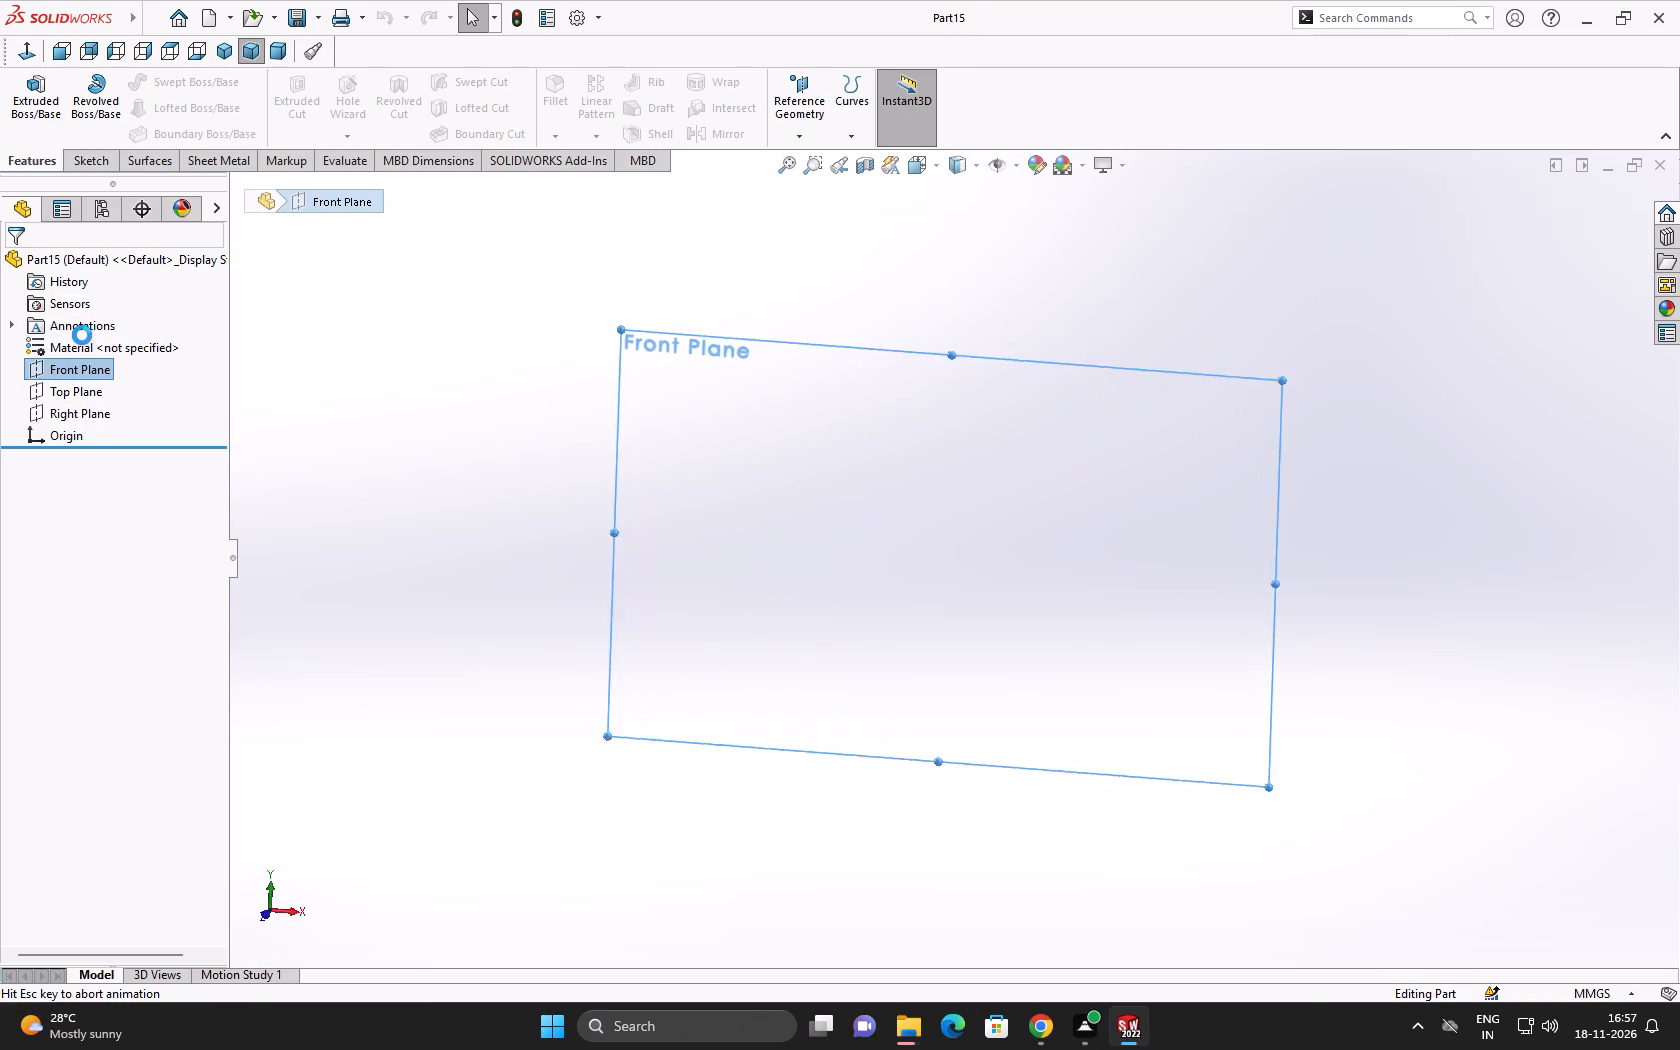
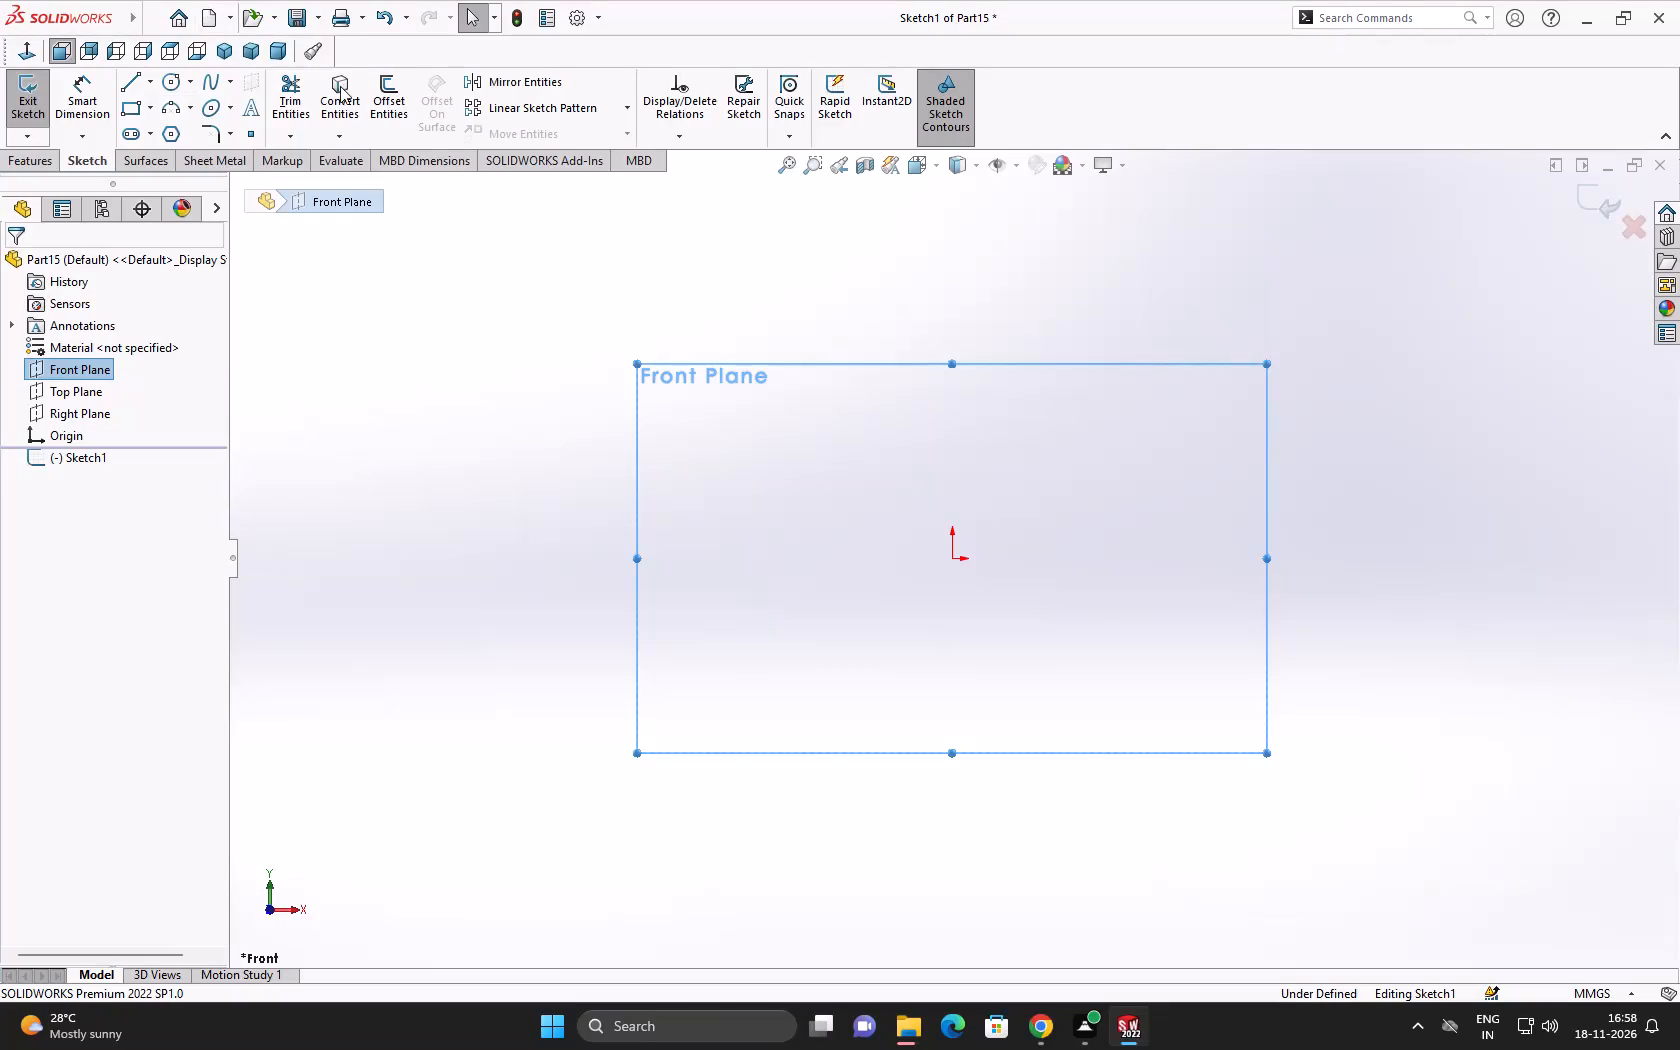
# Sketch a center rectangle about 84 mm wide, centred on the origin.
pyautogui.click(149, 112)
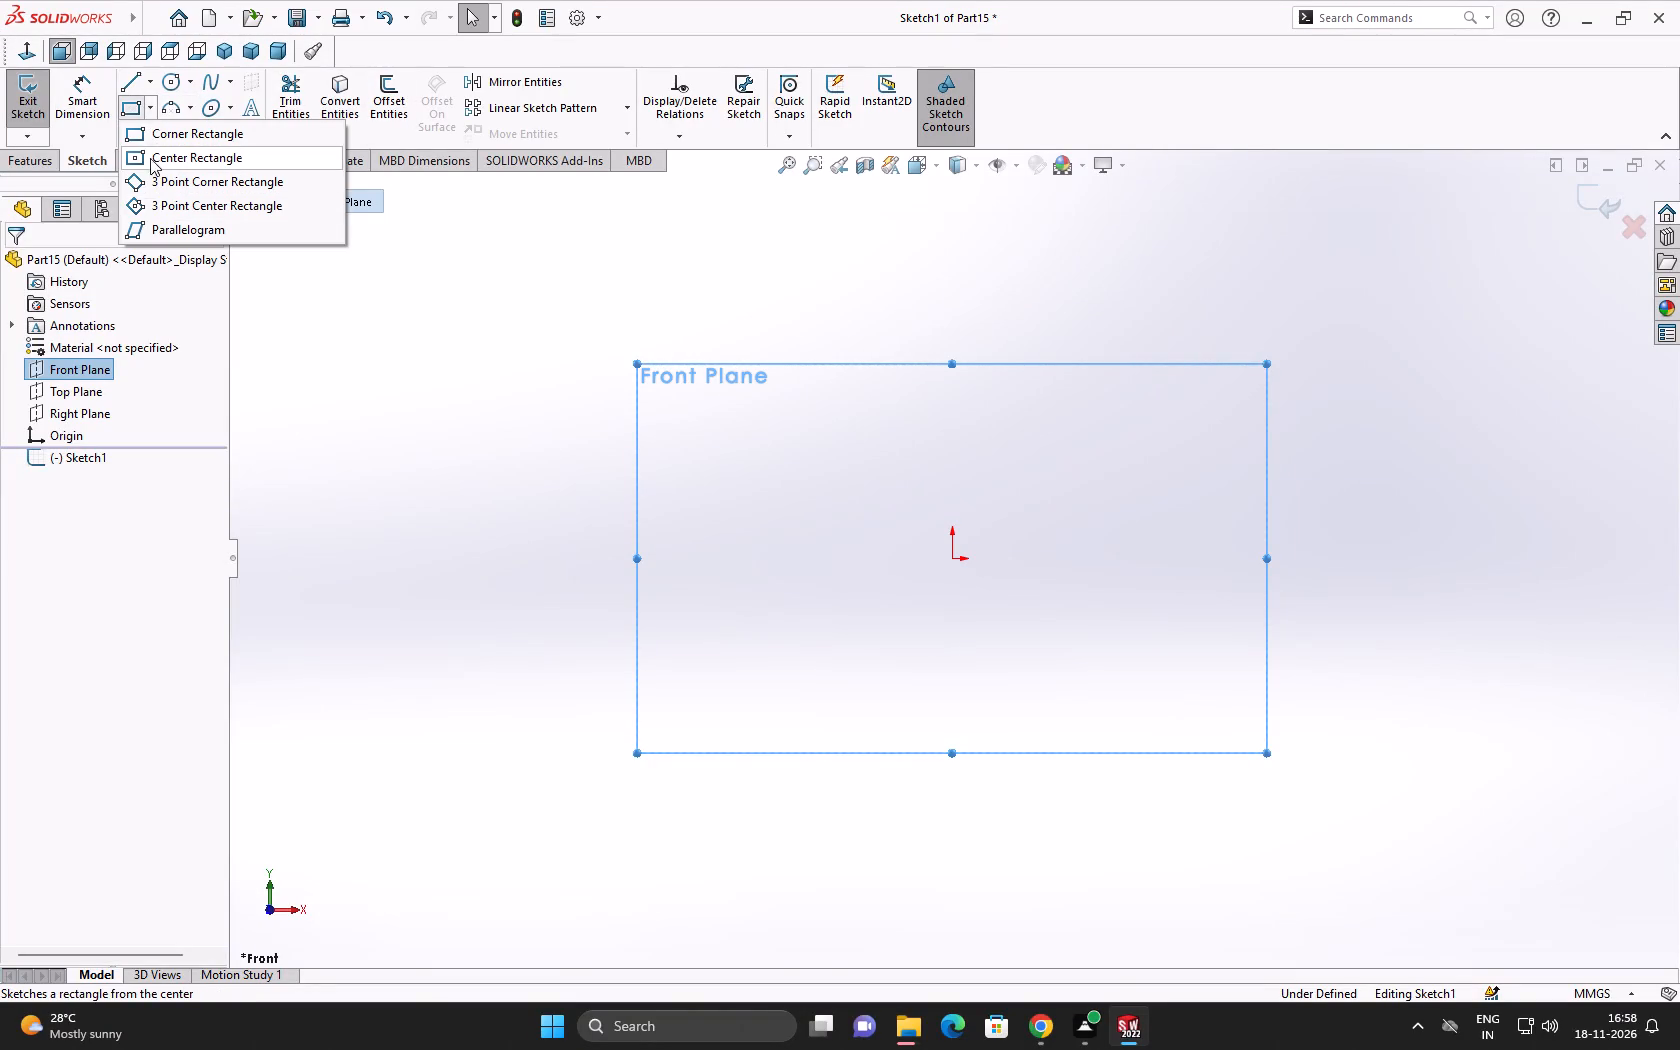
pyautogui.click(150, 153)
pyautogui.click(953, 560)
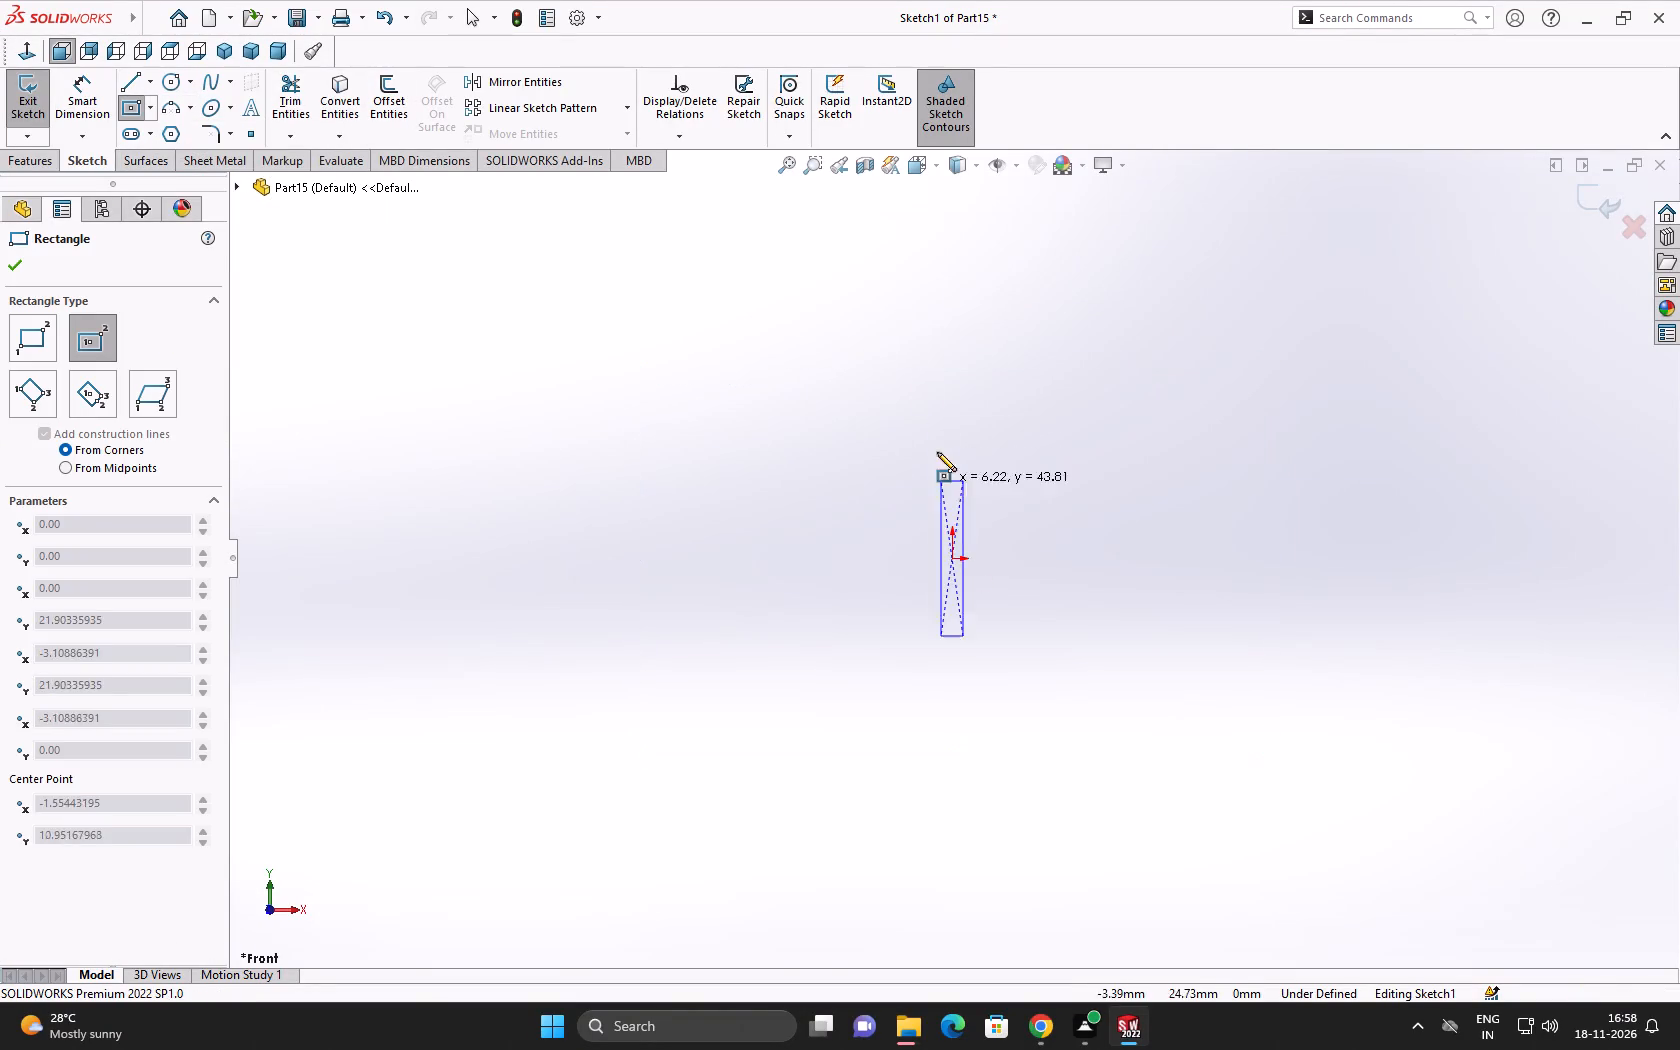
pyautogui.click(803, 315)
pyautogui.rightClick(803, 315)
pyautogui.click(844, 337)
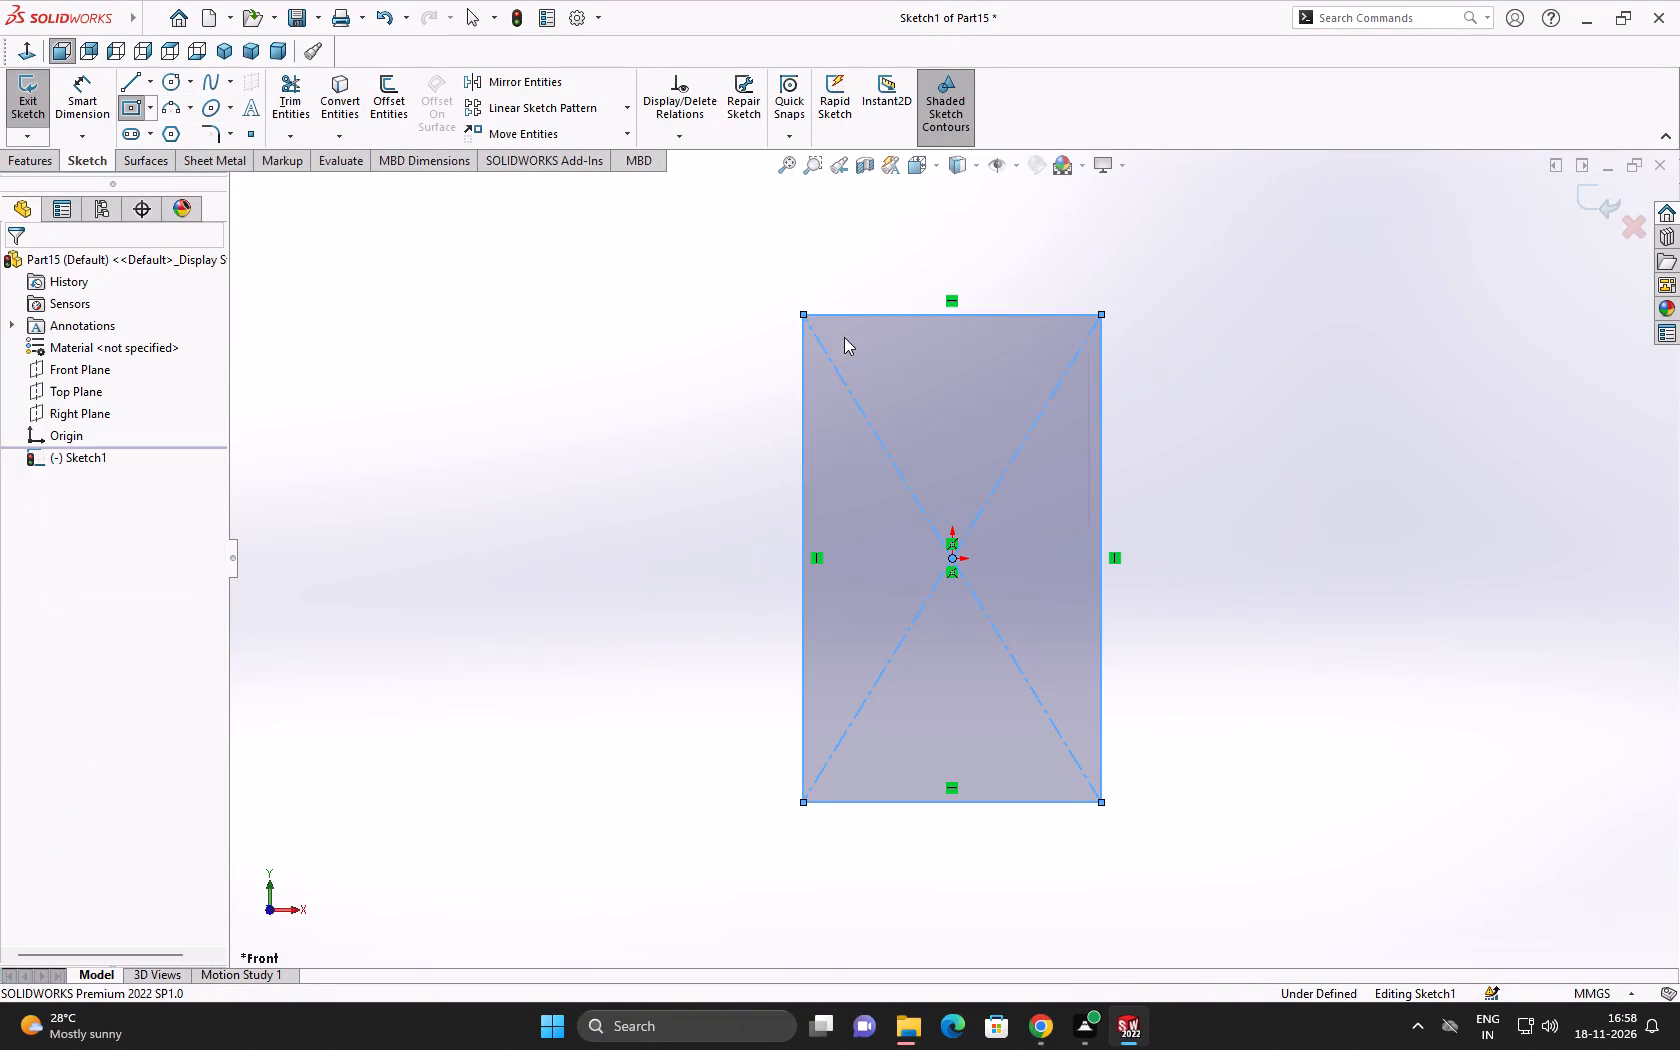
# Dimension the rectangle 40 mm wide and 50 mm high.
pyautogui.click(71, 113)
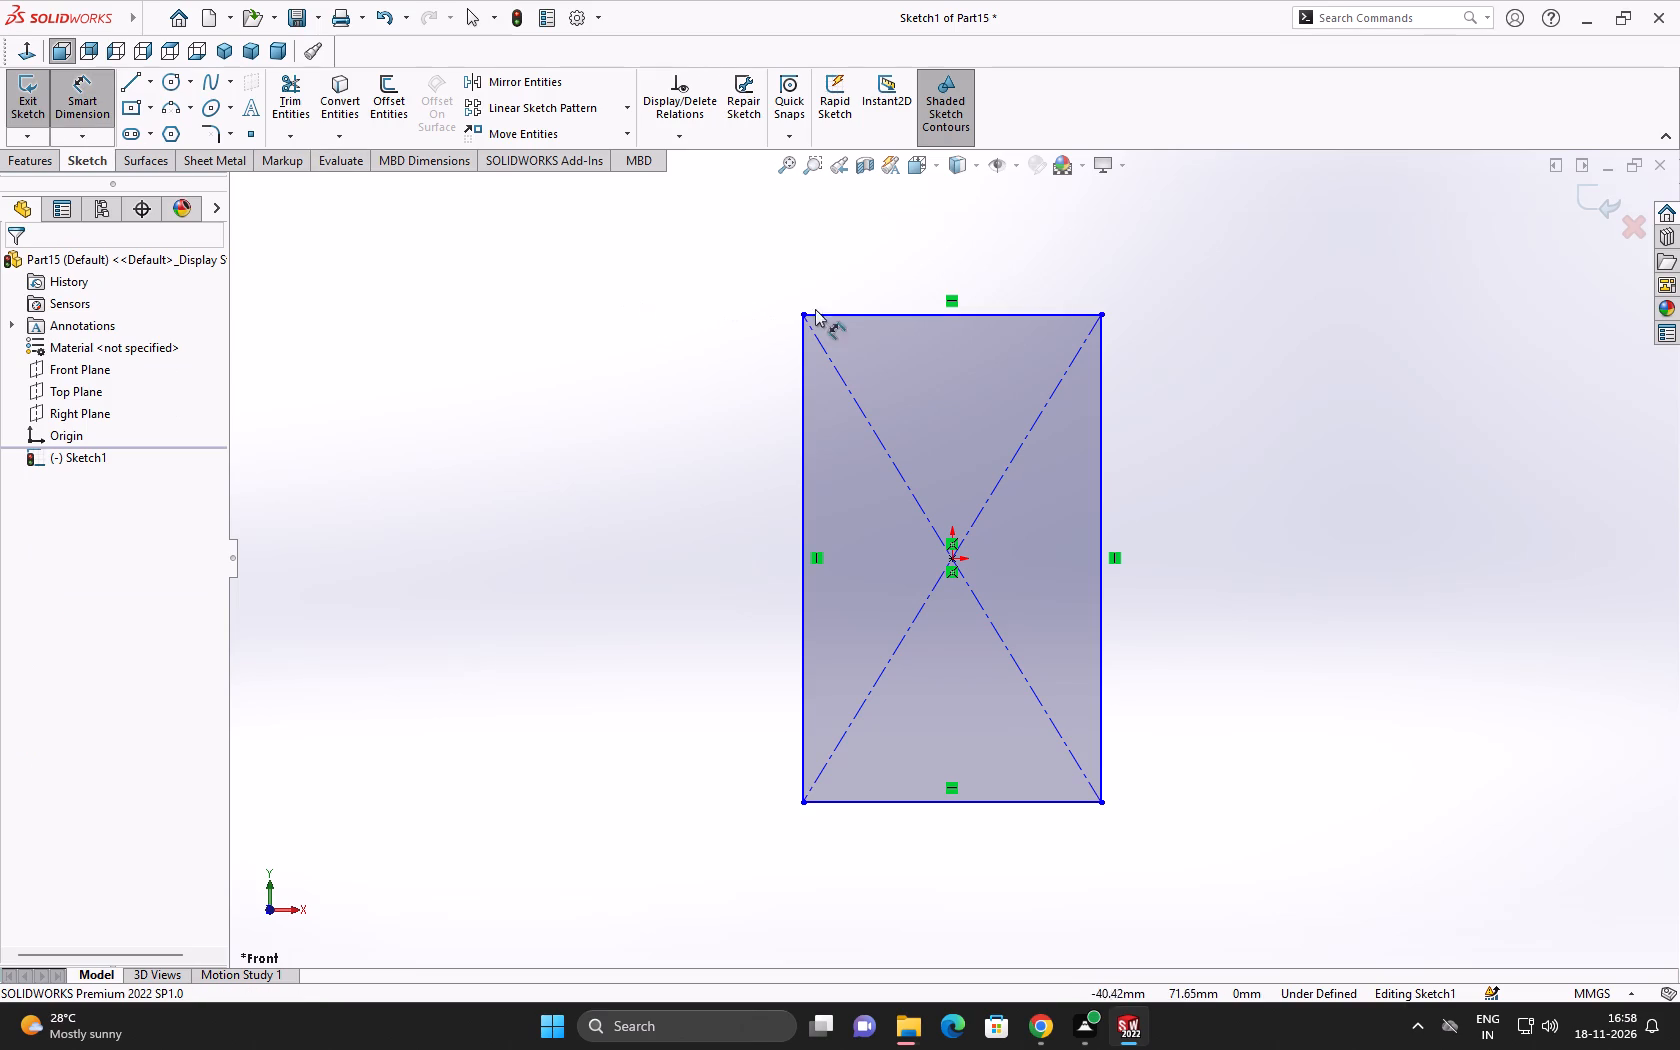
pyautogui.click(832, 313)
pyautogui.click(830, 255)
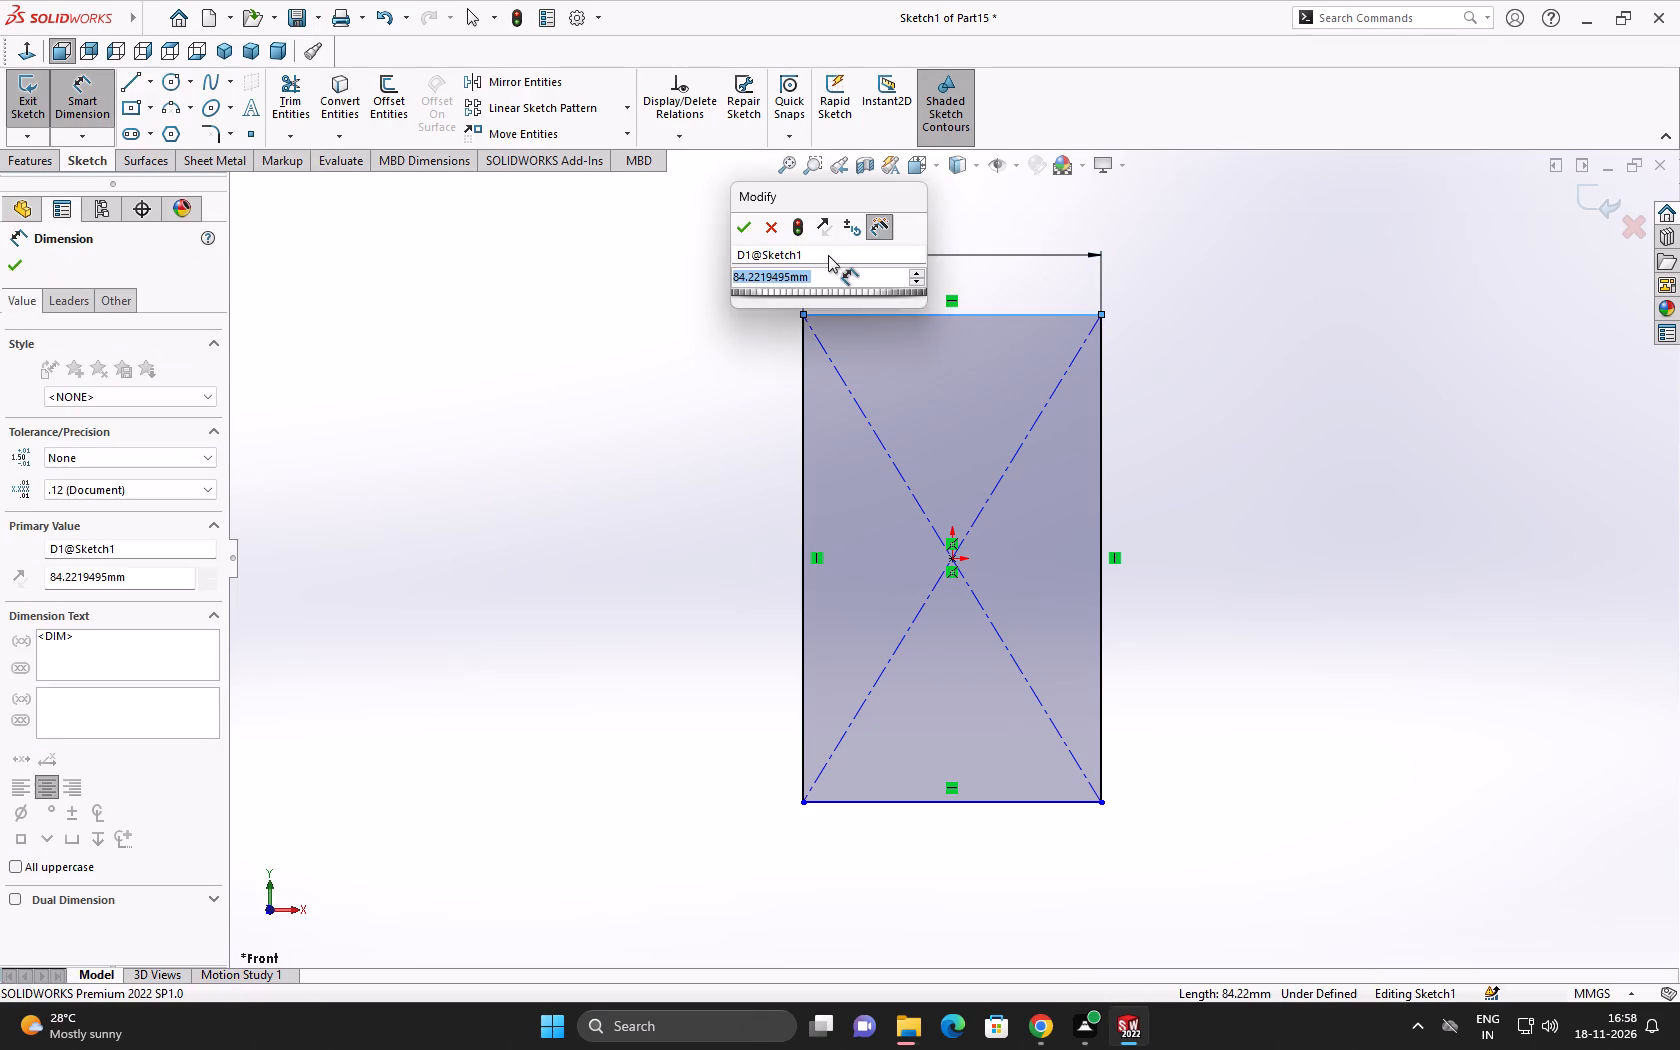
pyautogui.write('40')
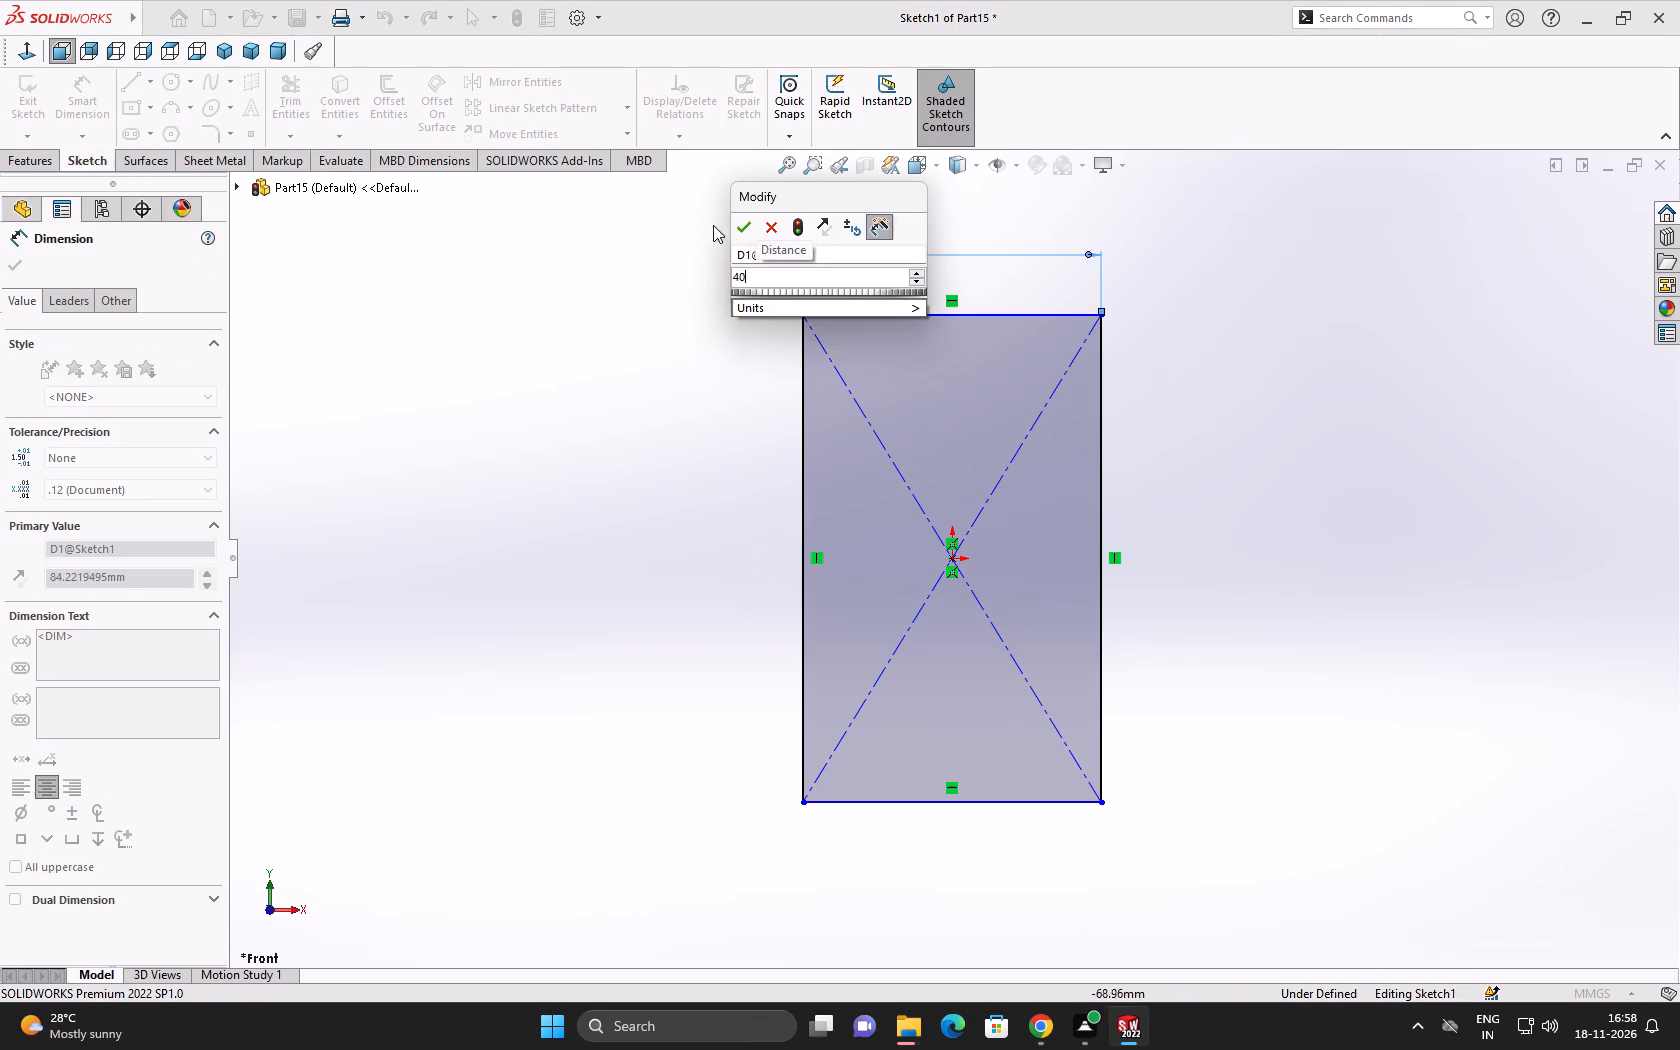
pyautogui.click(748, 232)
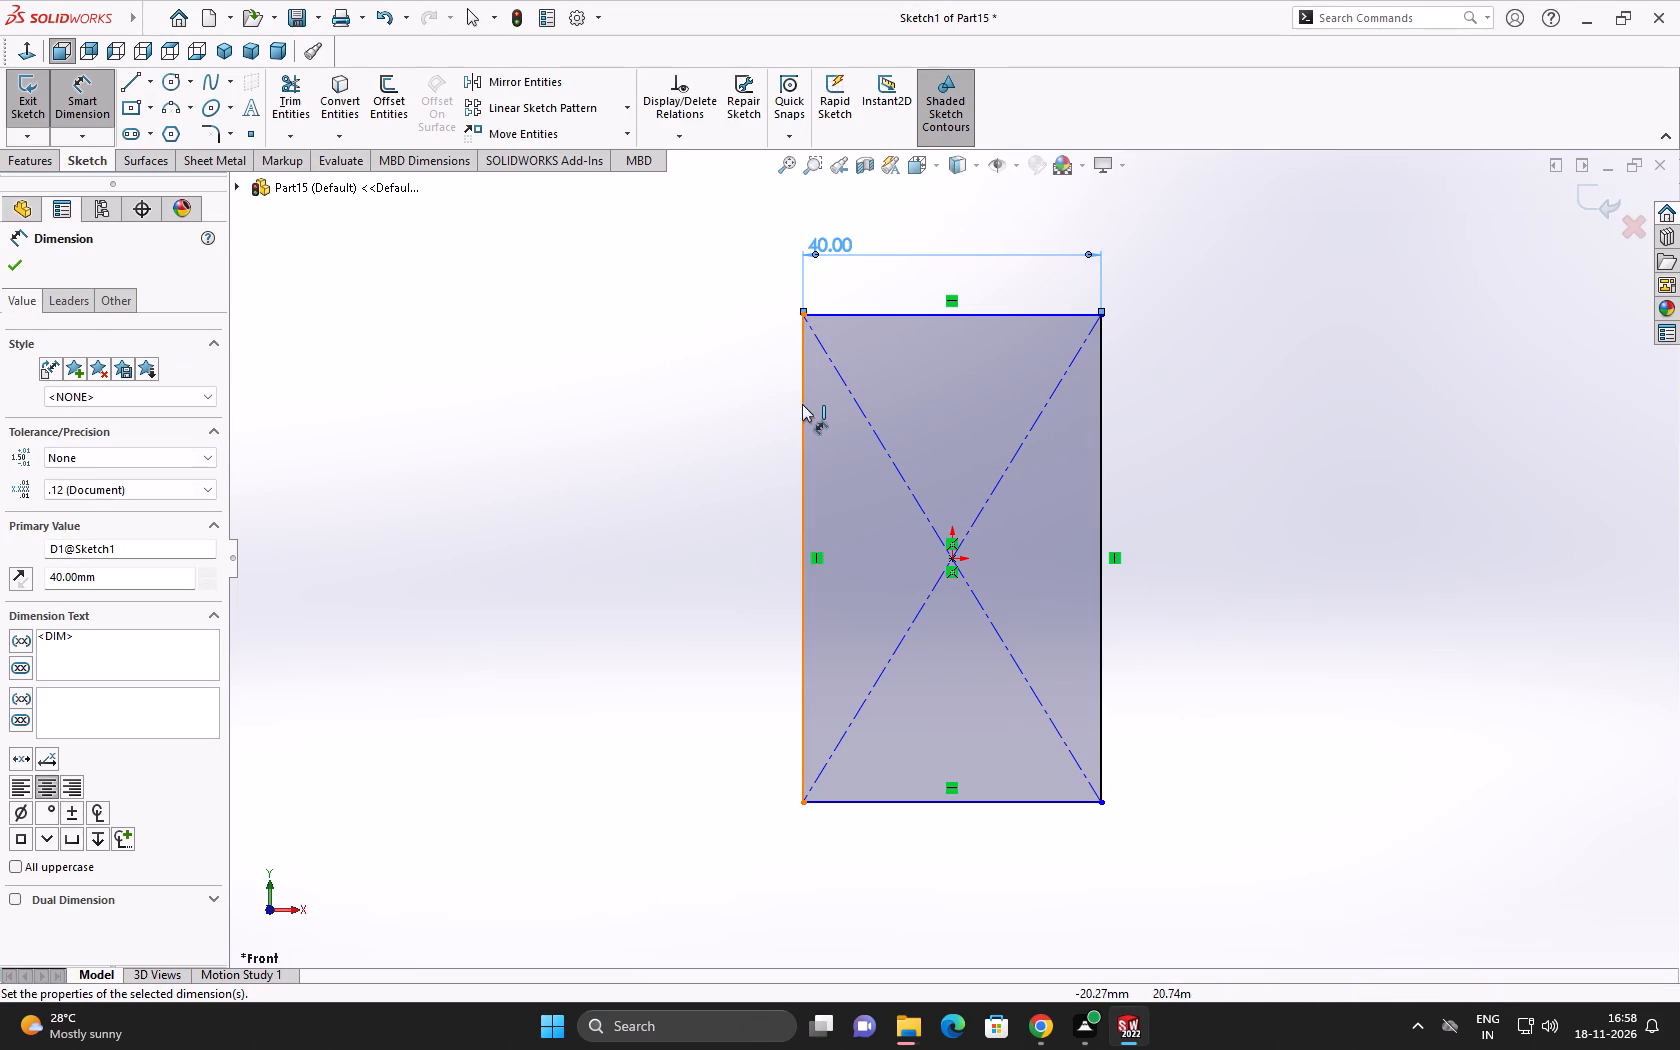
pyautogui.click(804, 405)
pyautogui.click(724, 414)
pyautogui.write('50')
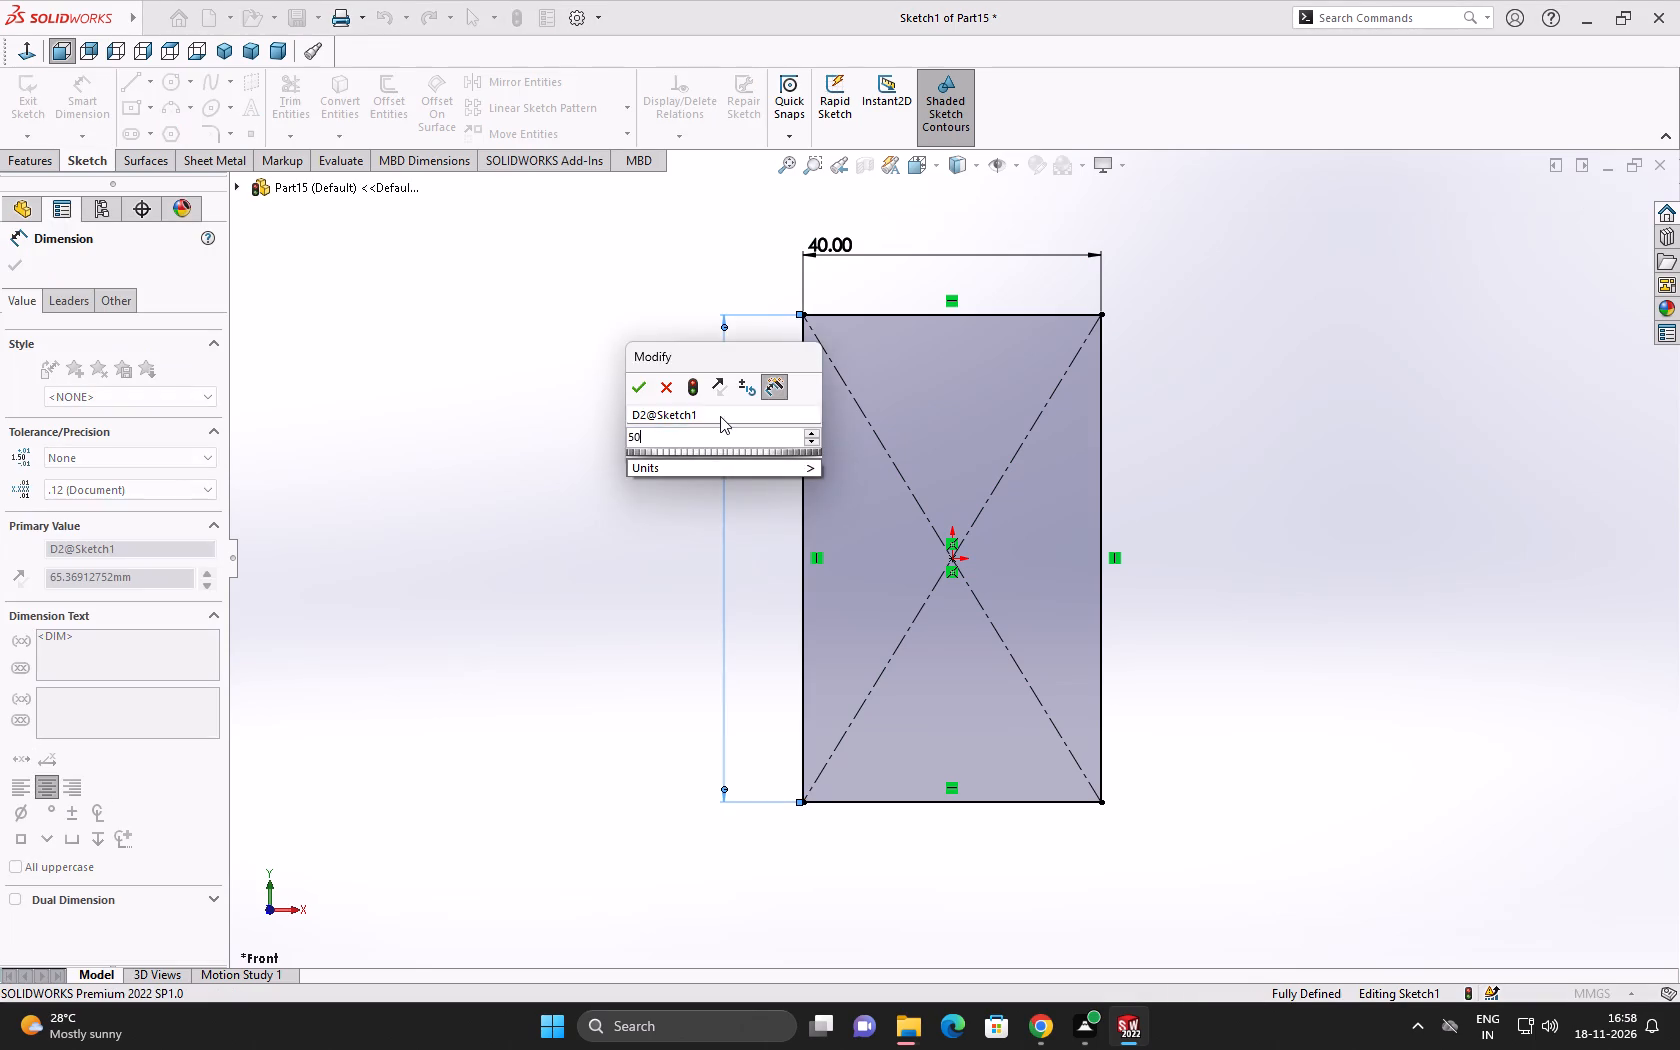
pyautogui.click(646, 390)
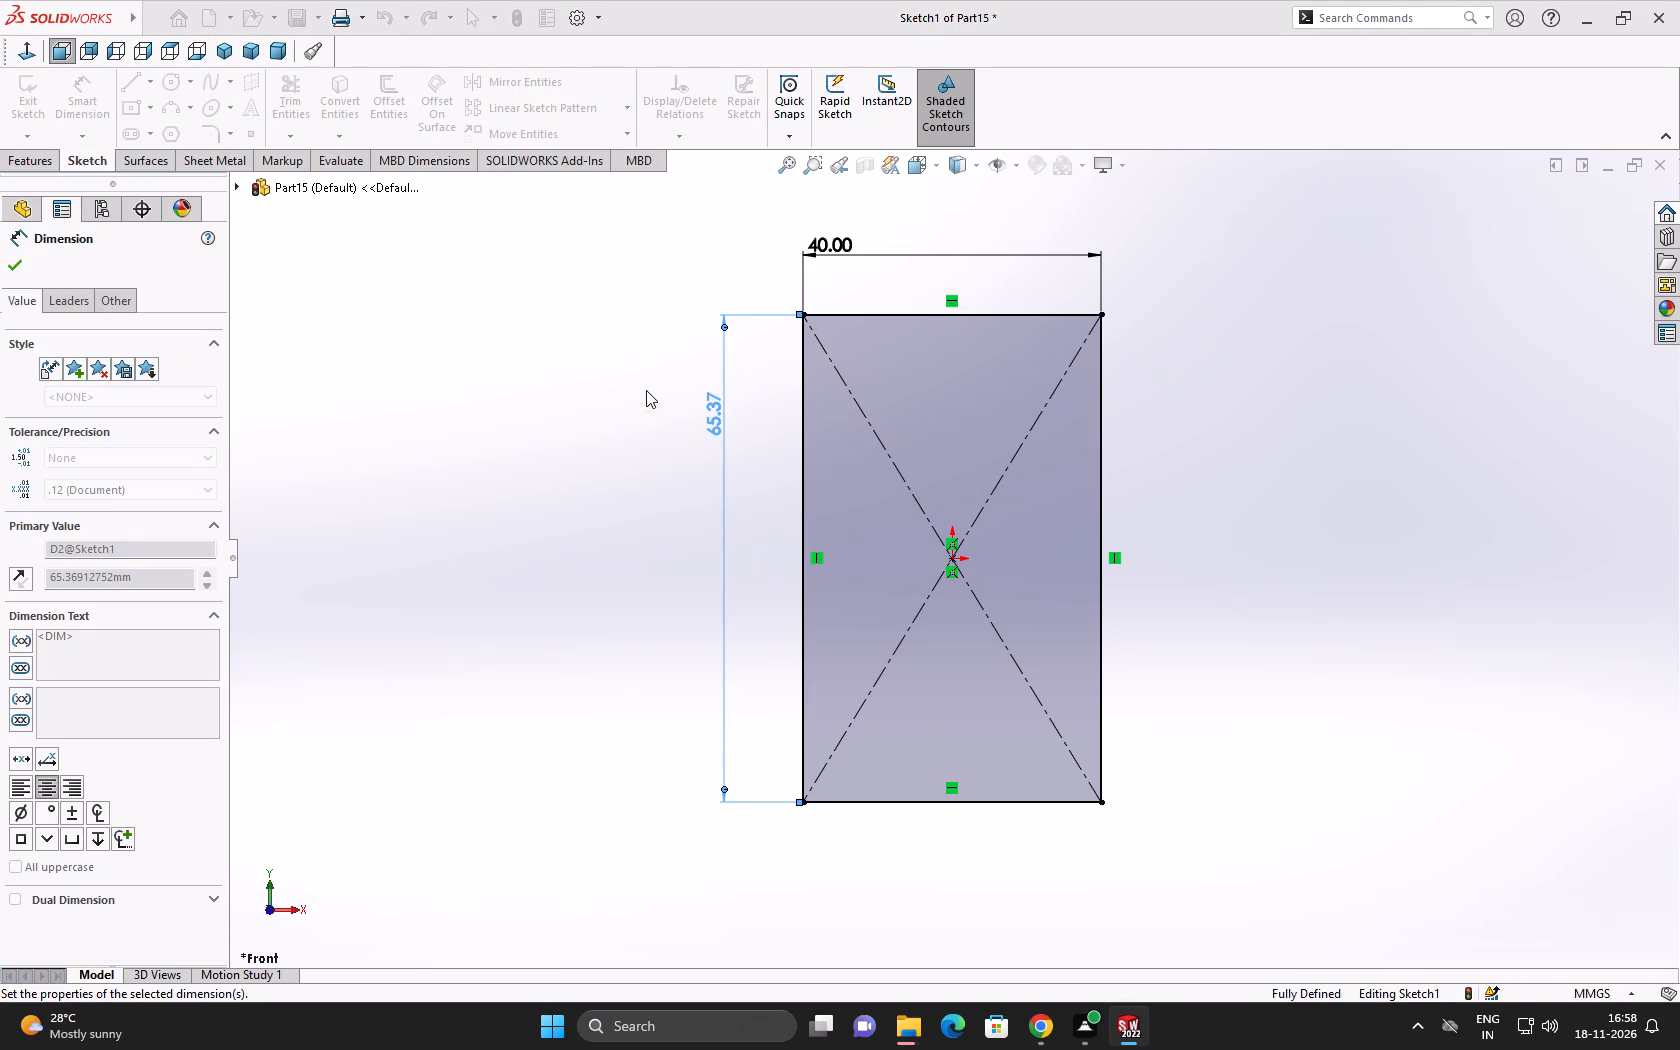
pyautogui.click(62, 102)
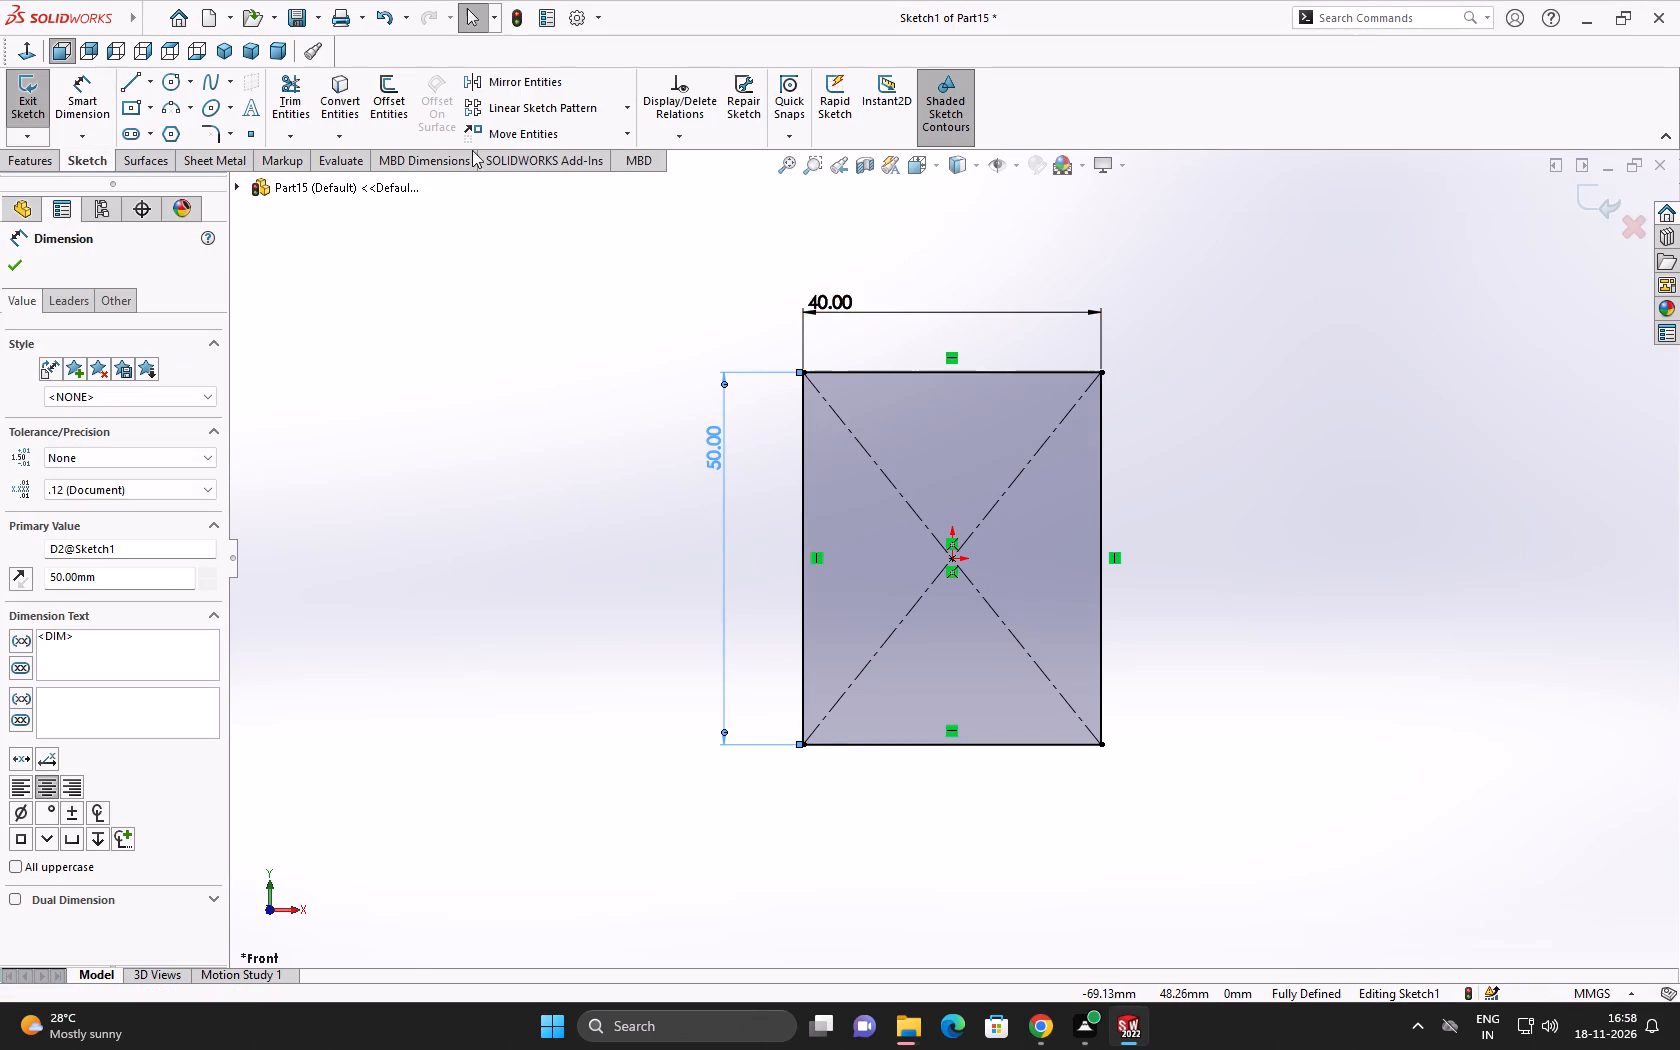
# Move the width and height dimension texts to near the middle of their dimension lines.
pyautogui.moveTo(833, 303); pyautogui.dragTo(941, 303)
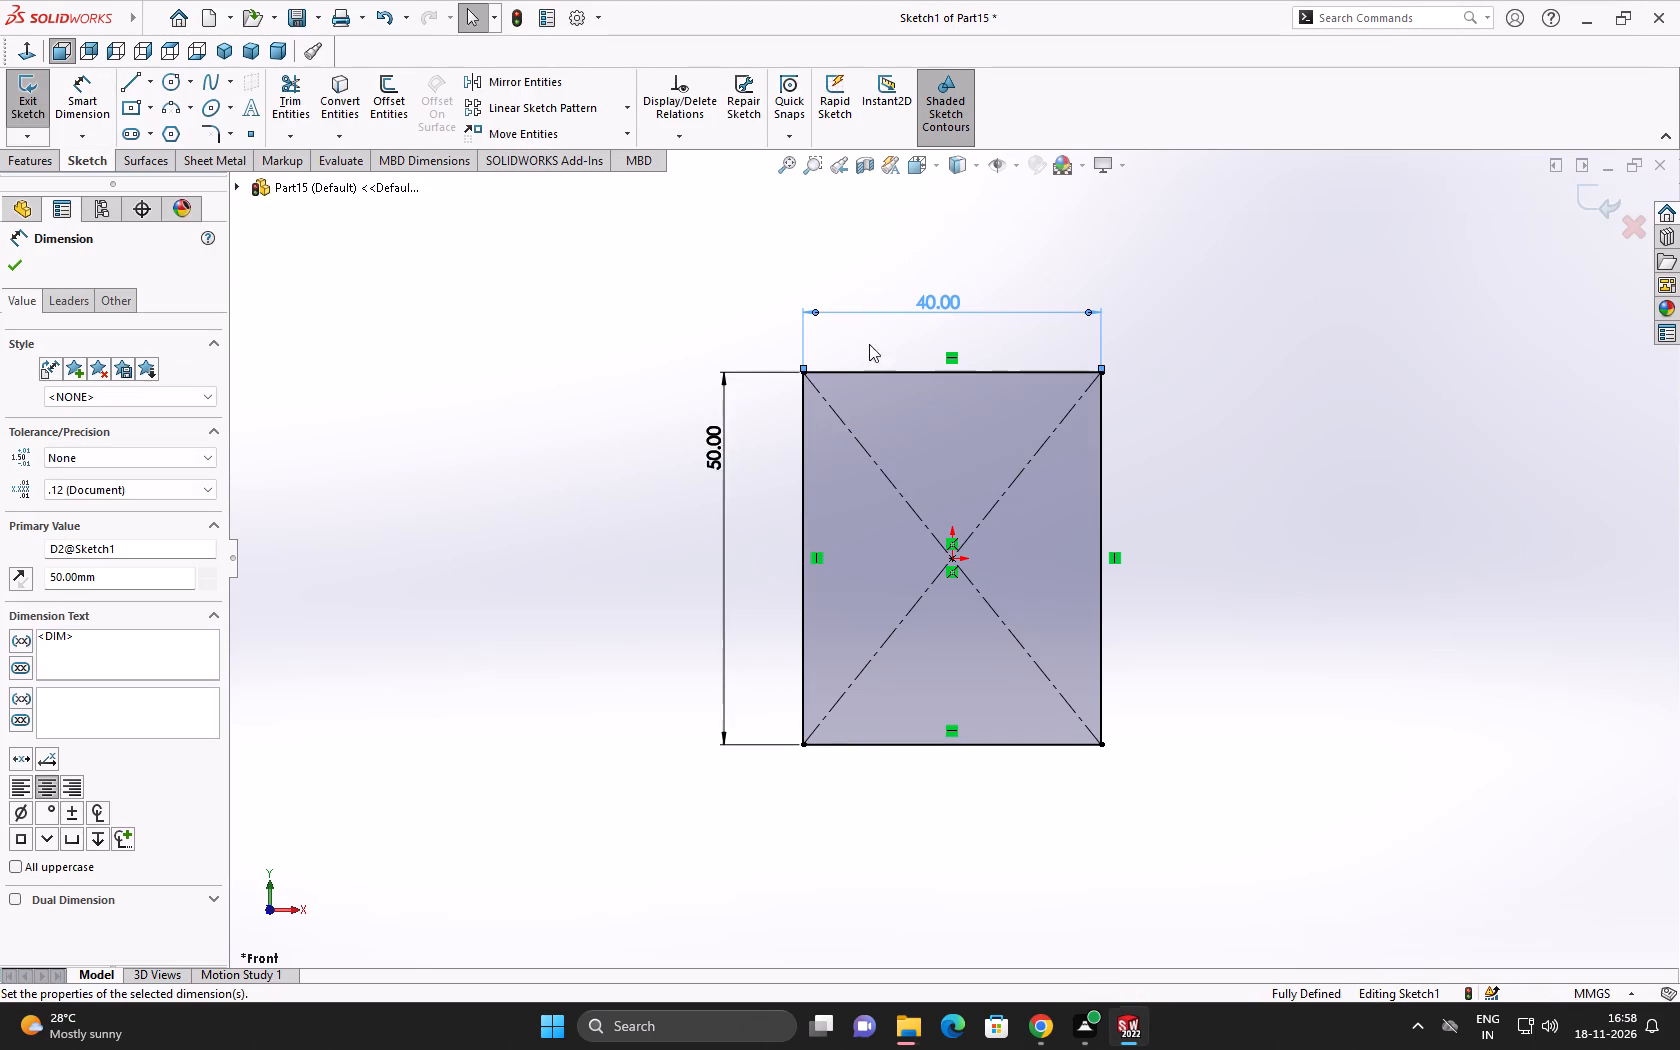
pyautogui.moveTo(713, 437); pyautogui.dragTo(716, 529)
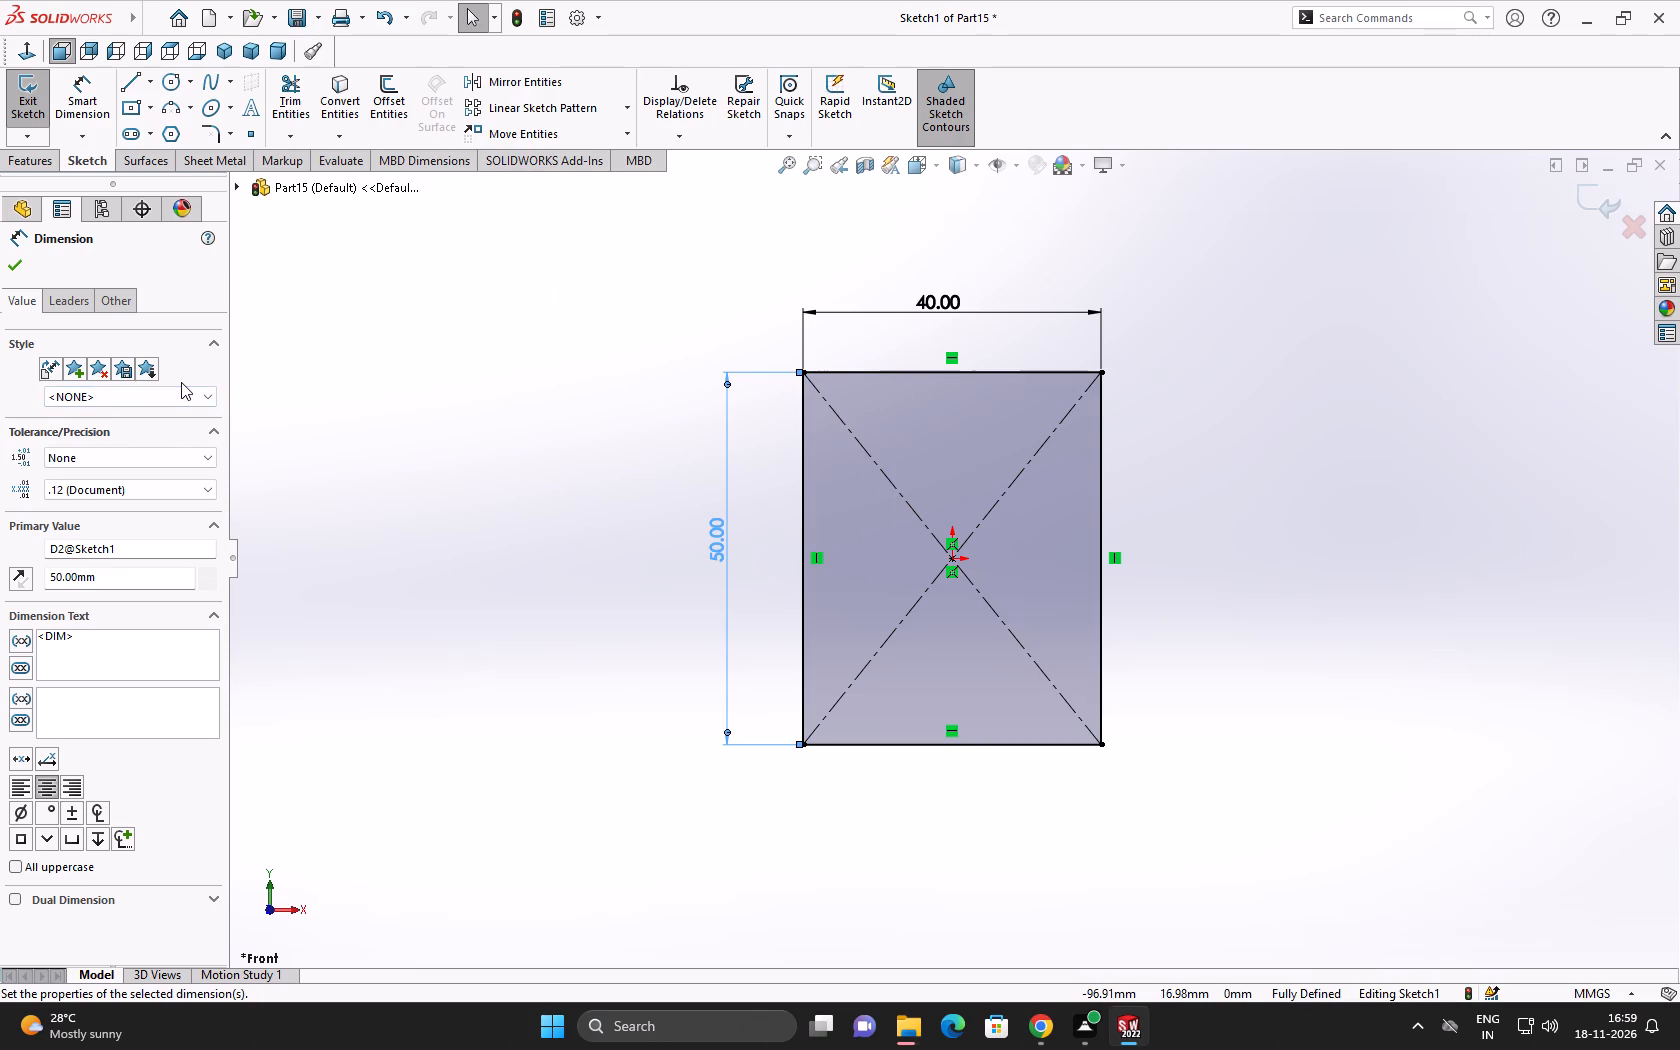
pyautogui.click(15, 259)
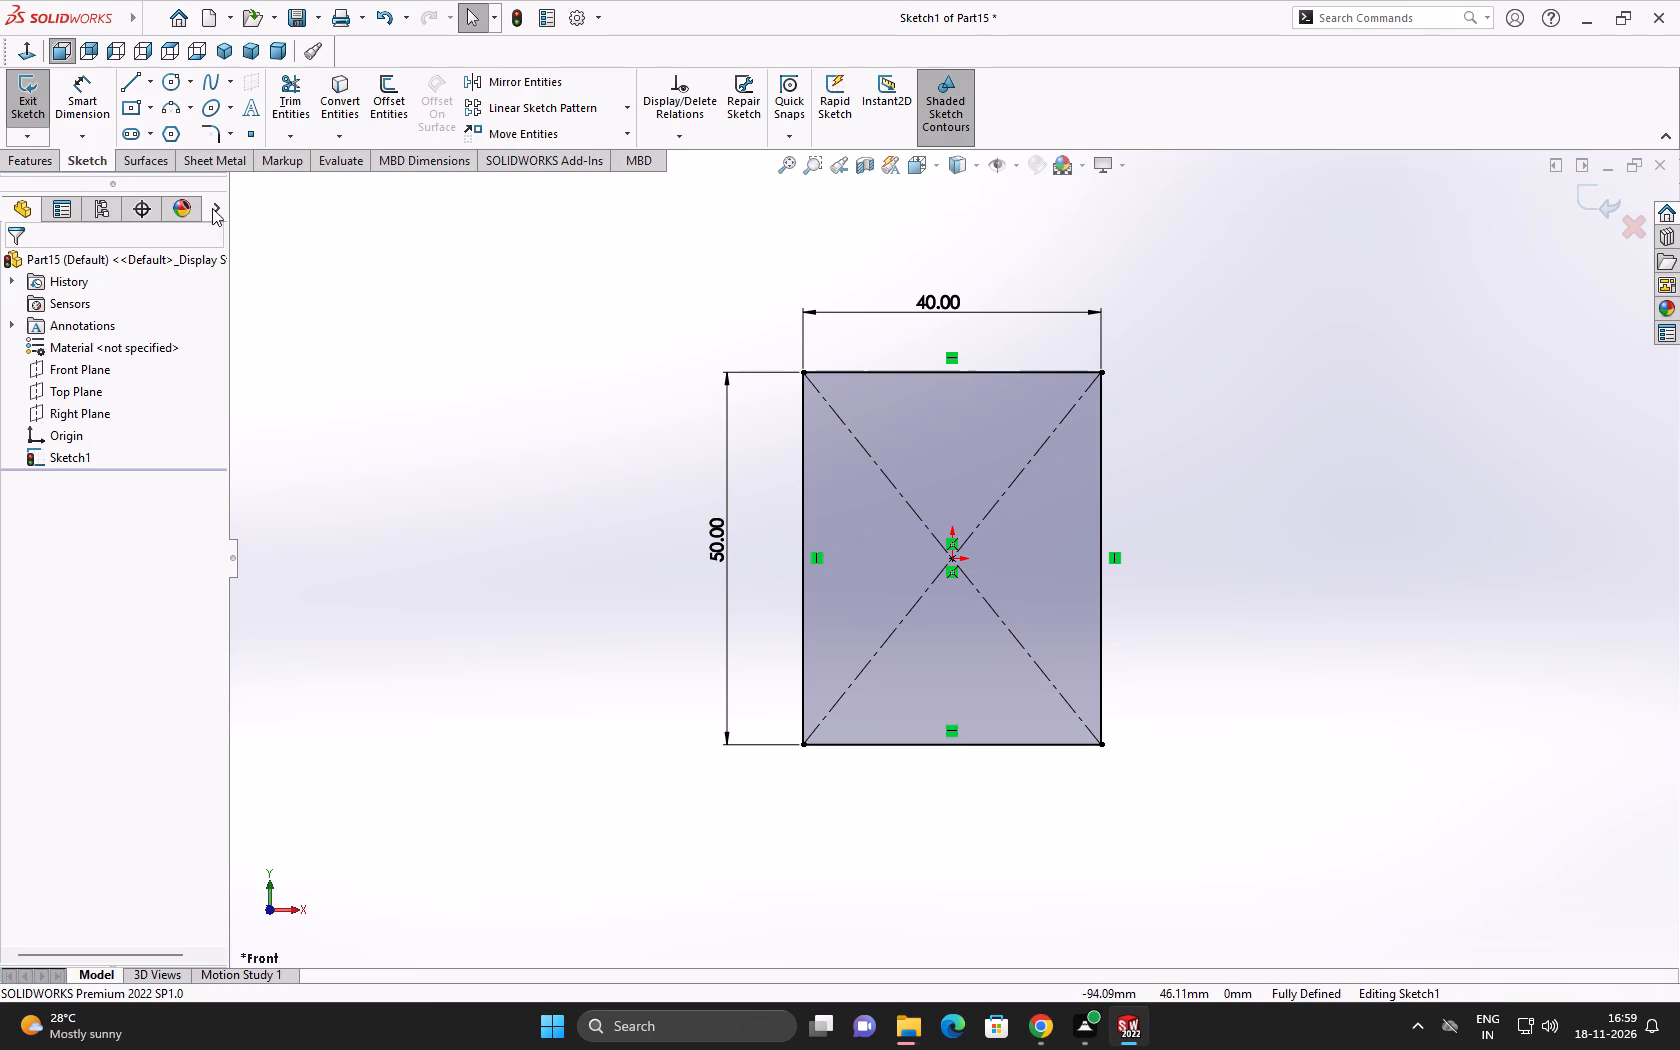
# Apply 10 mm sketch fillets to the rectangle's upper-left and lower-left corners.
pyautogui.click(218, 133)
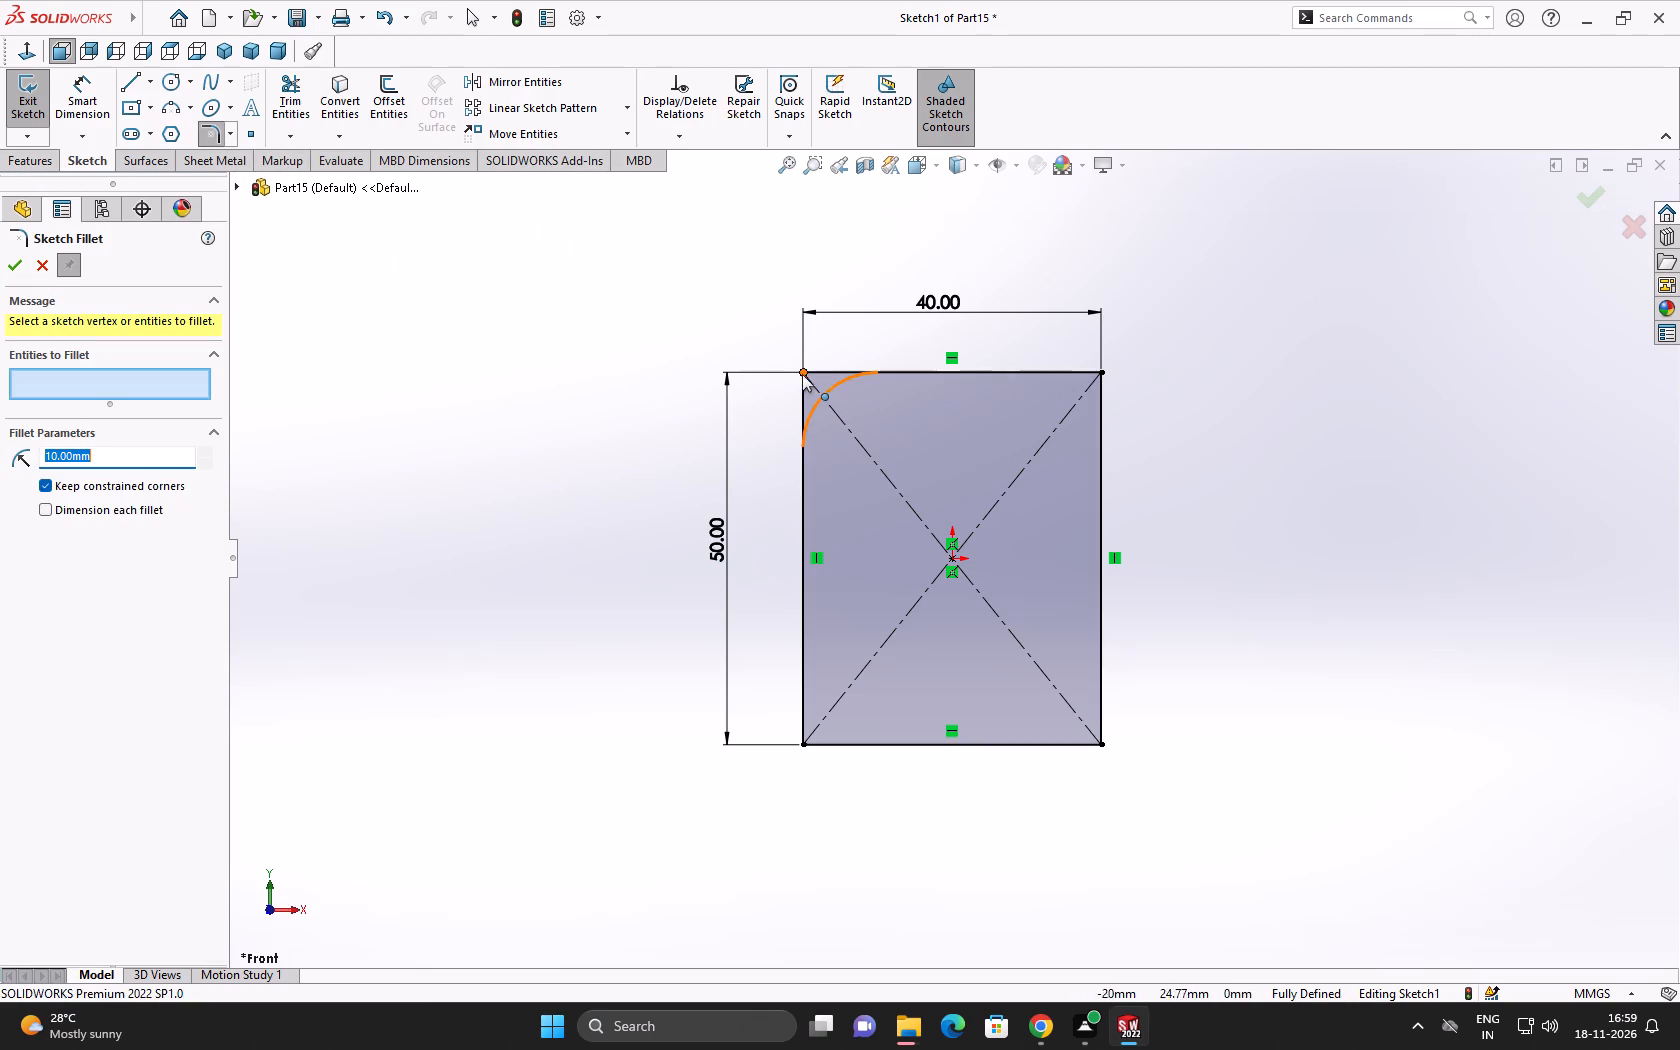
pyautogui.click(800, 371)
pyautogui.click(803, 744)
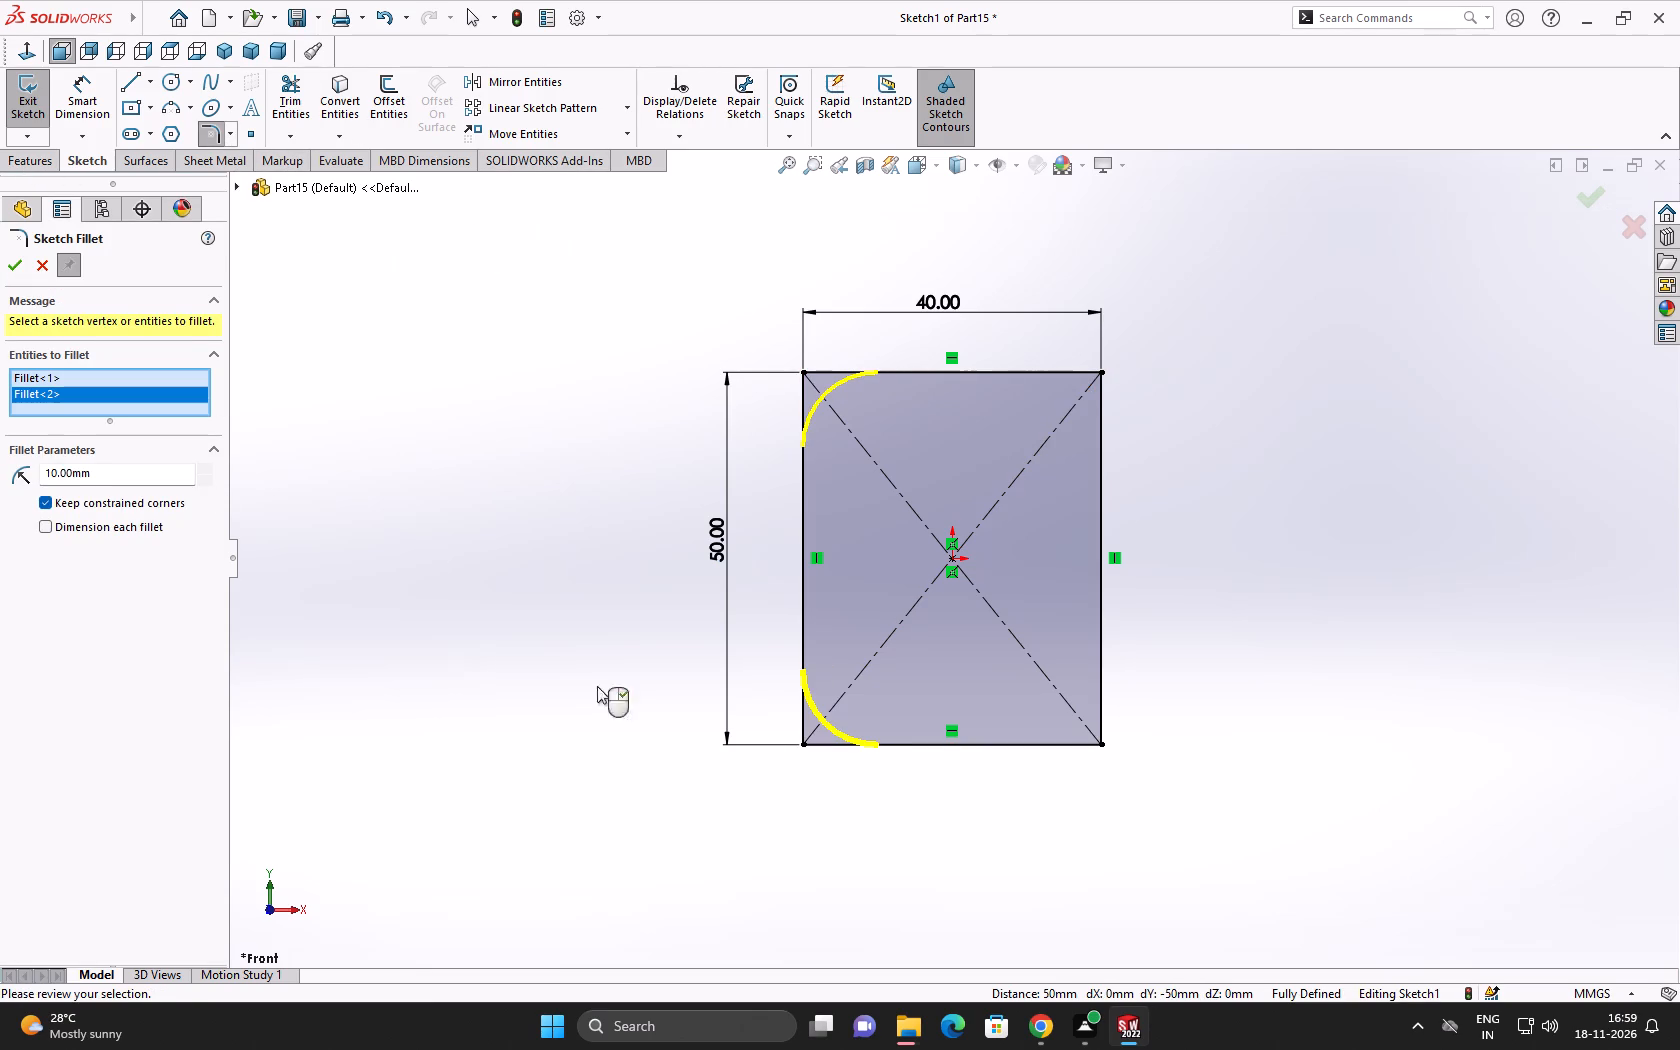
pyautogui.click(16, 275)
pyautogui.click(28, 157)
pyautogui.click(34, 119)
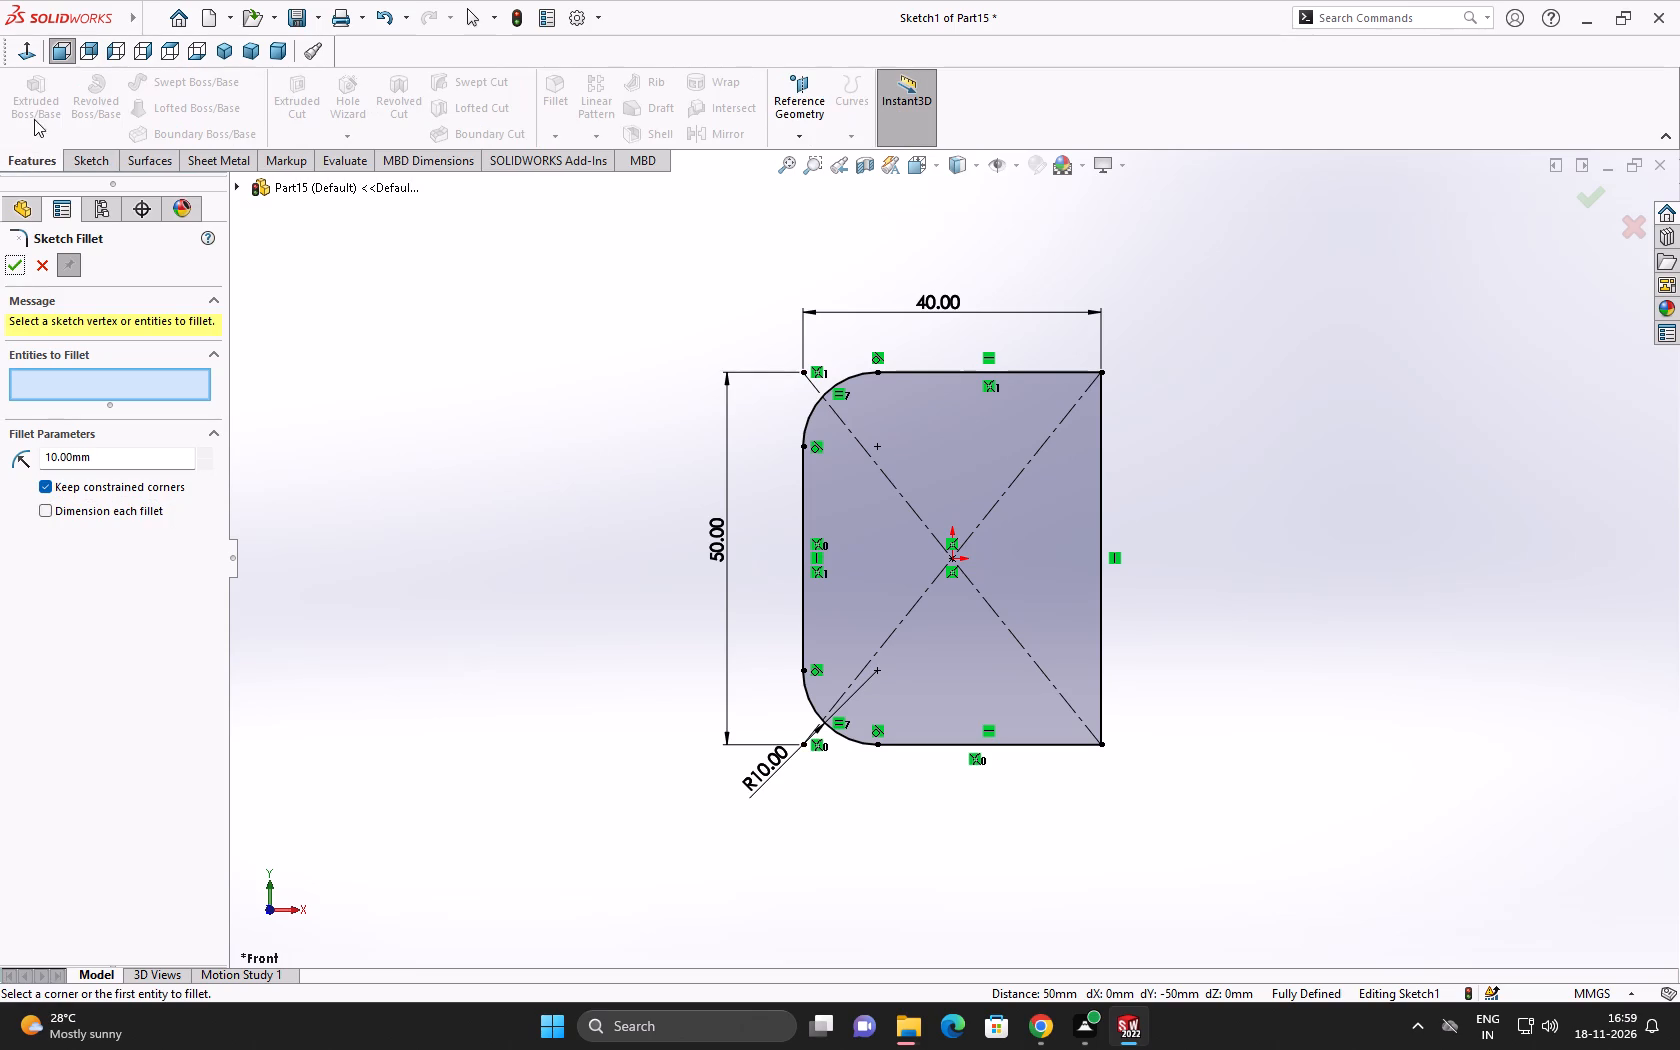
pyautogui.click(1574, 199)
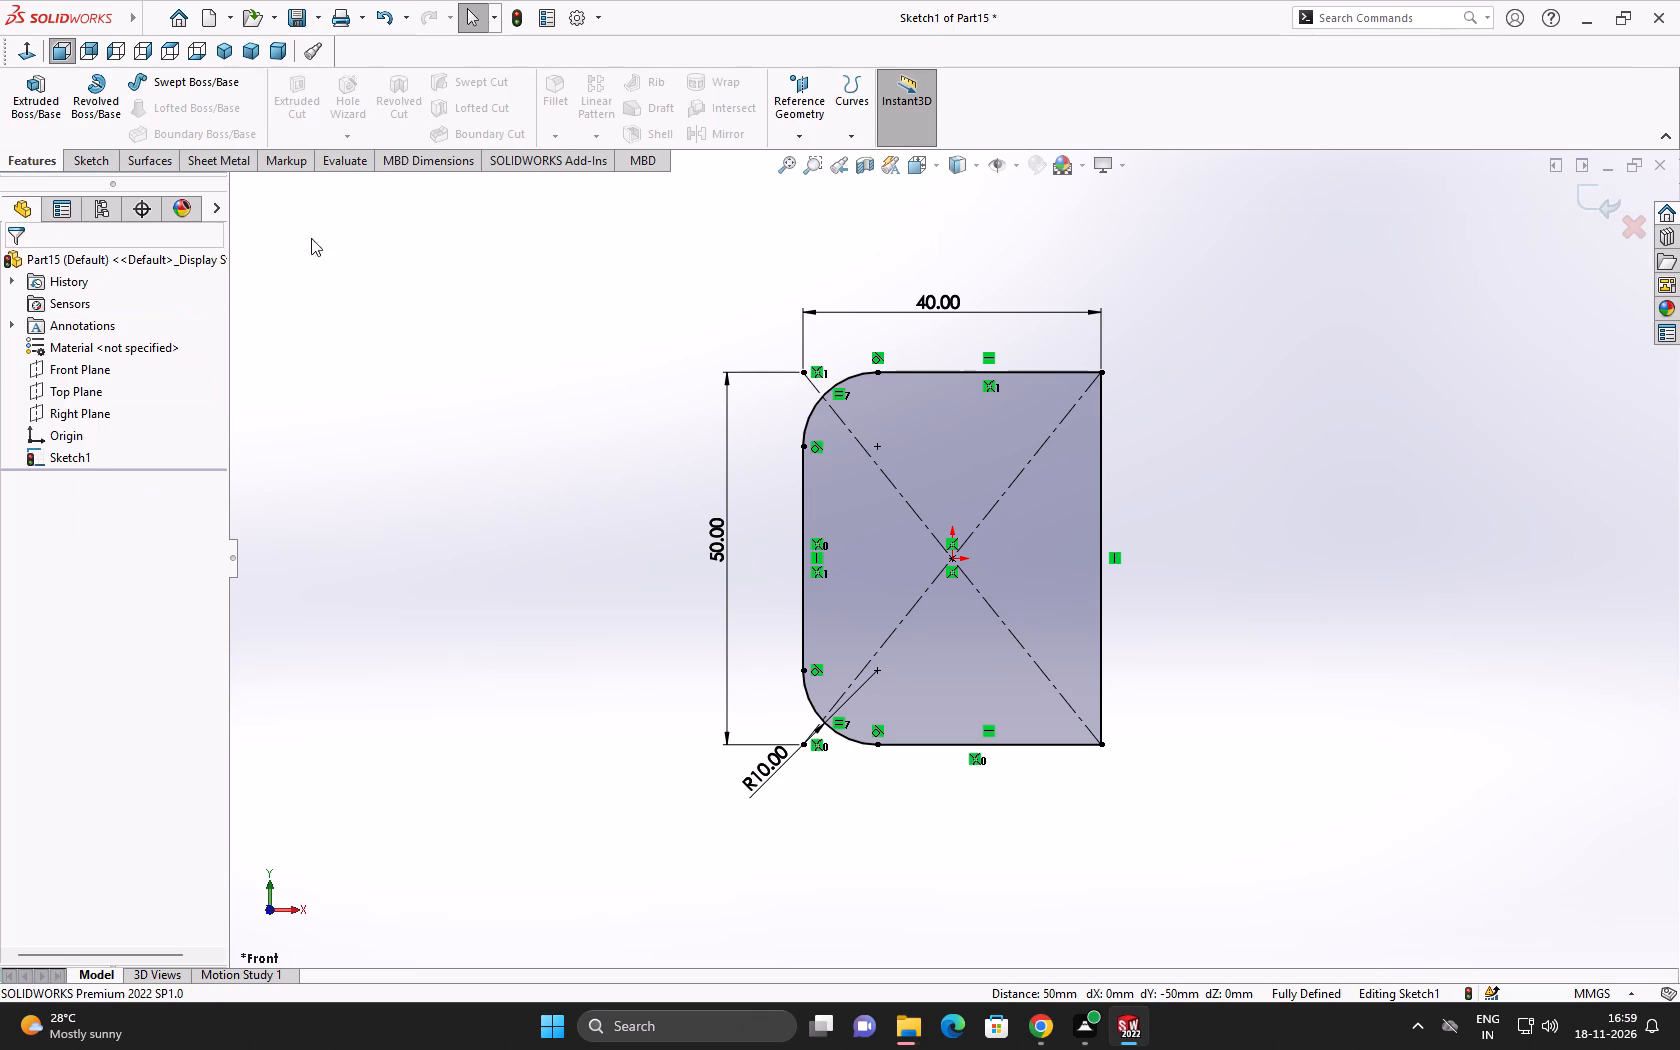
# Extrude the filleted rectangle 20 mm with the Mid Plane end condition.
pyautogui.click(29, 96)
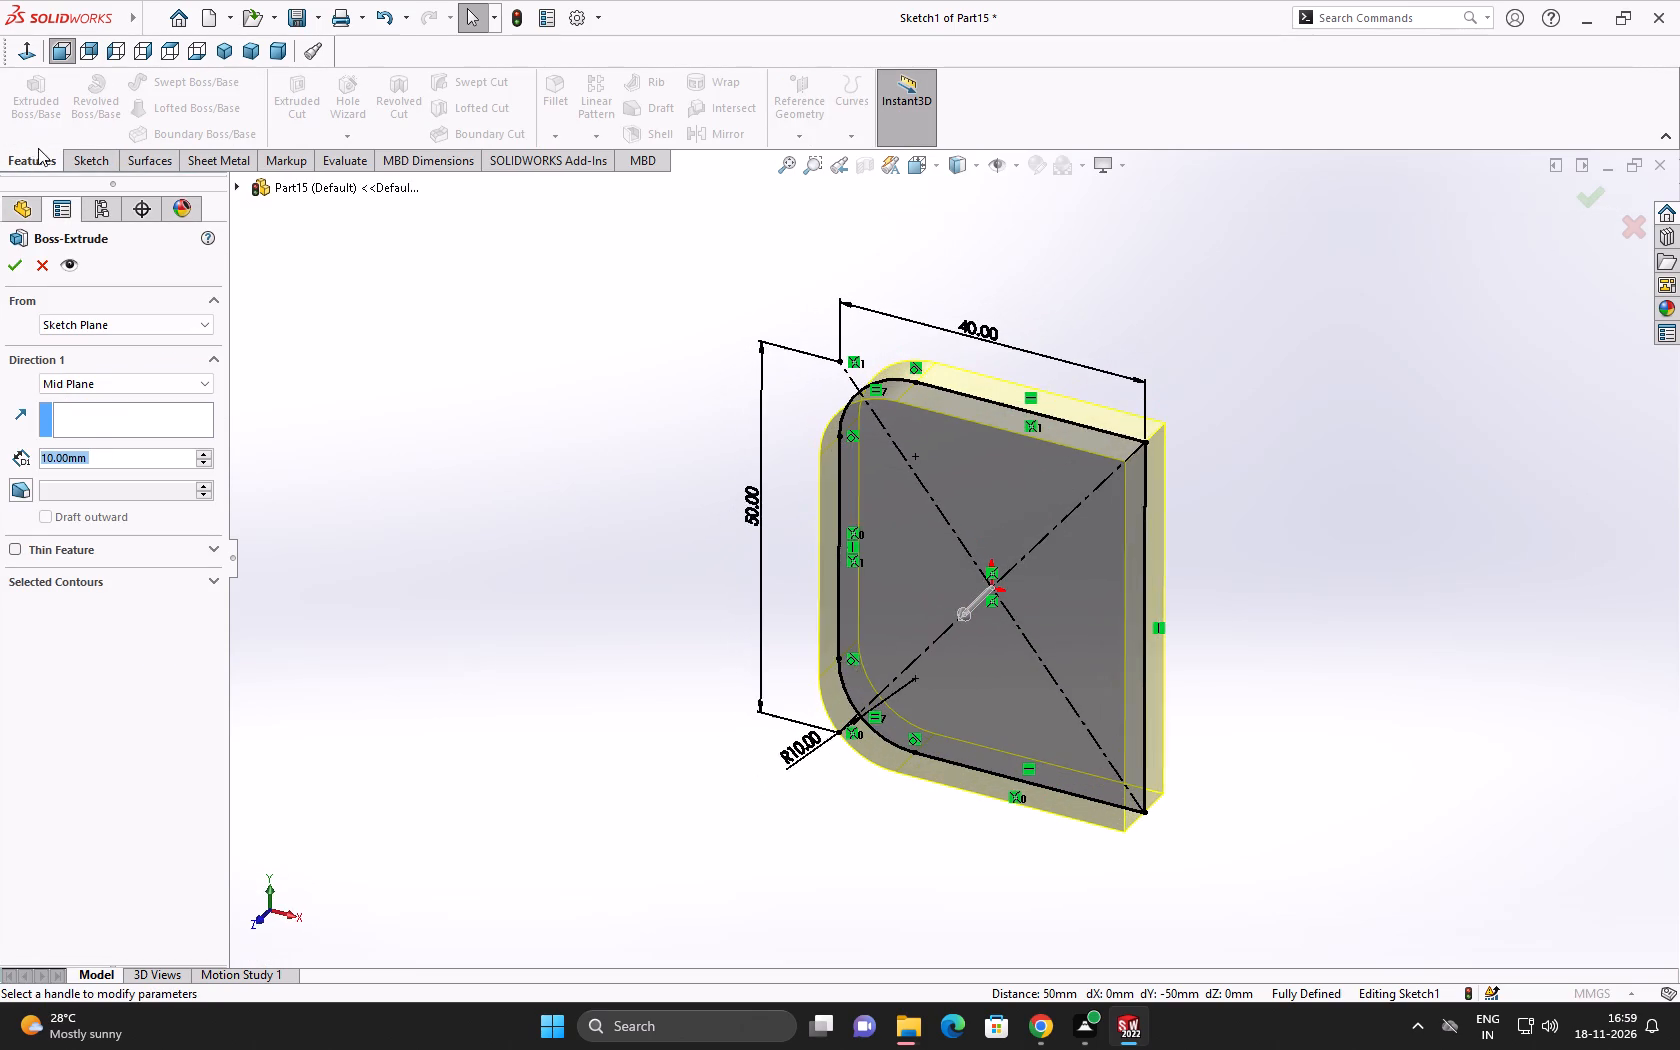
pyautogui.click(198, 455)
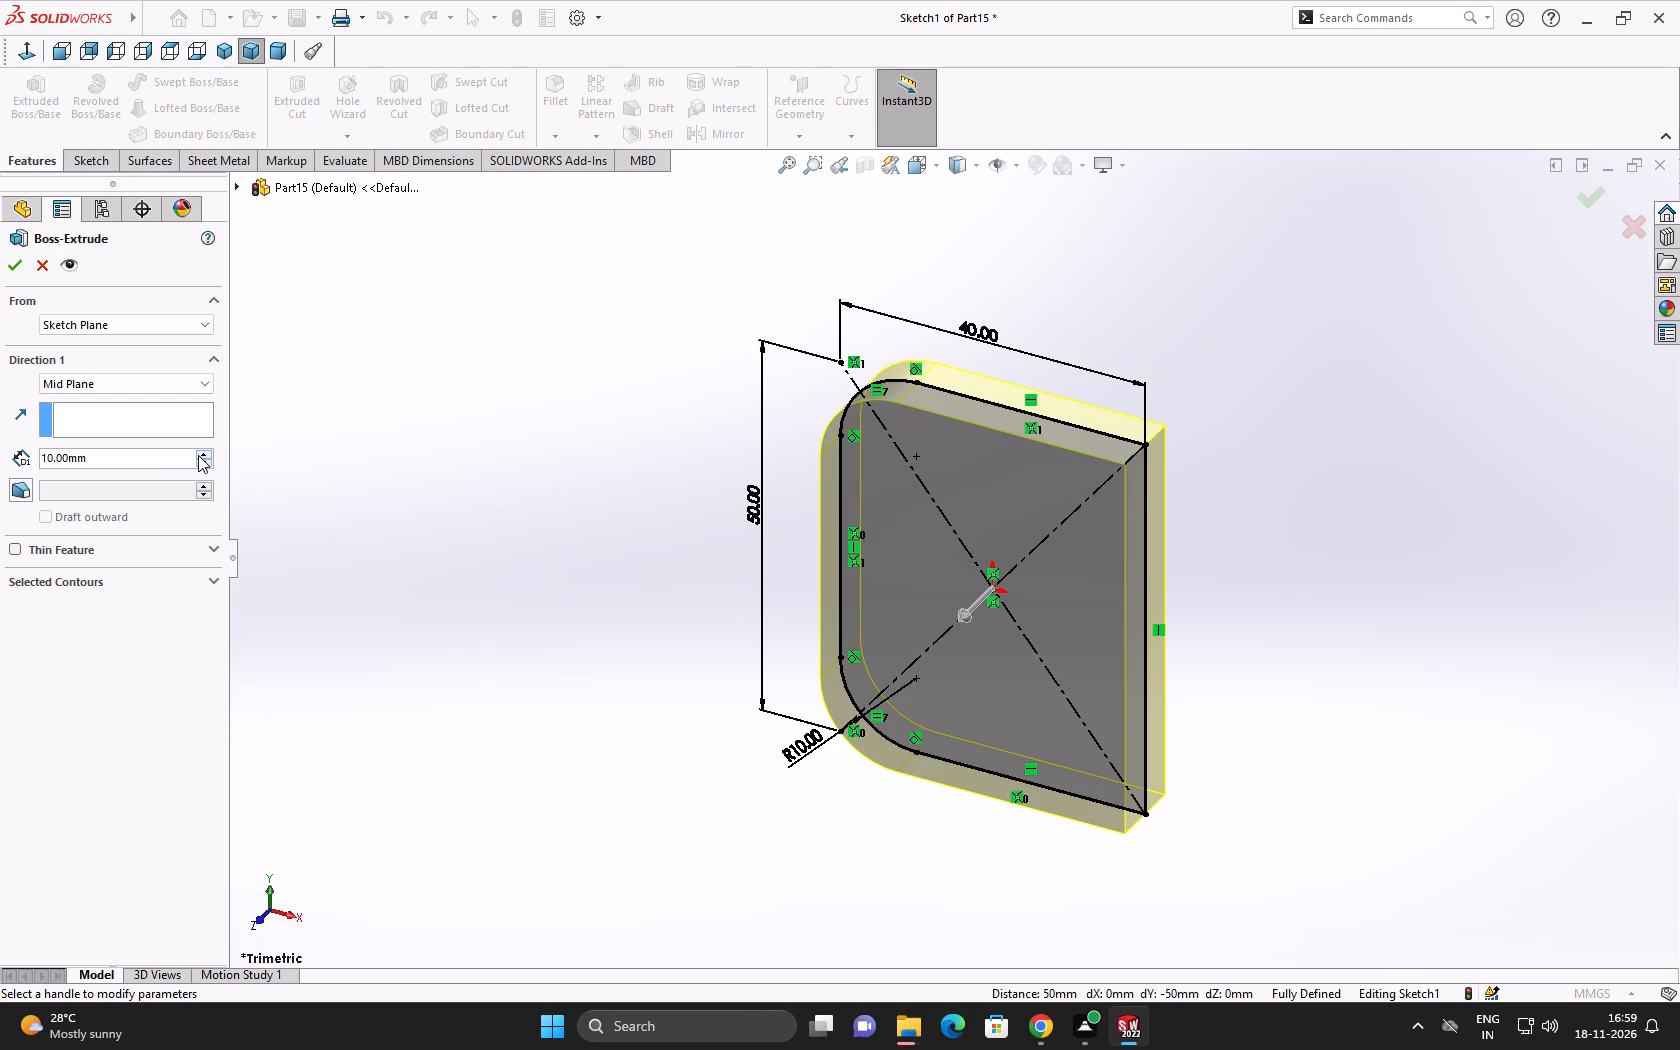
pyautogui.click(17, 268)
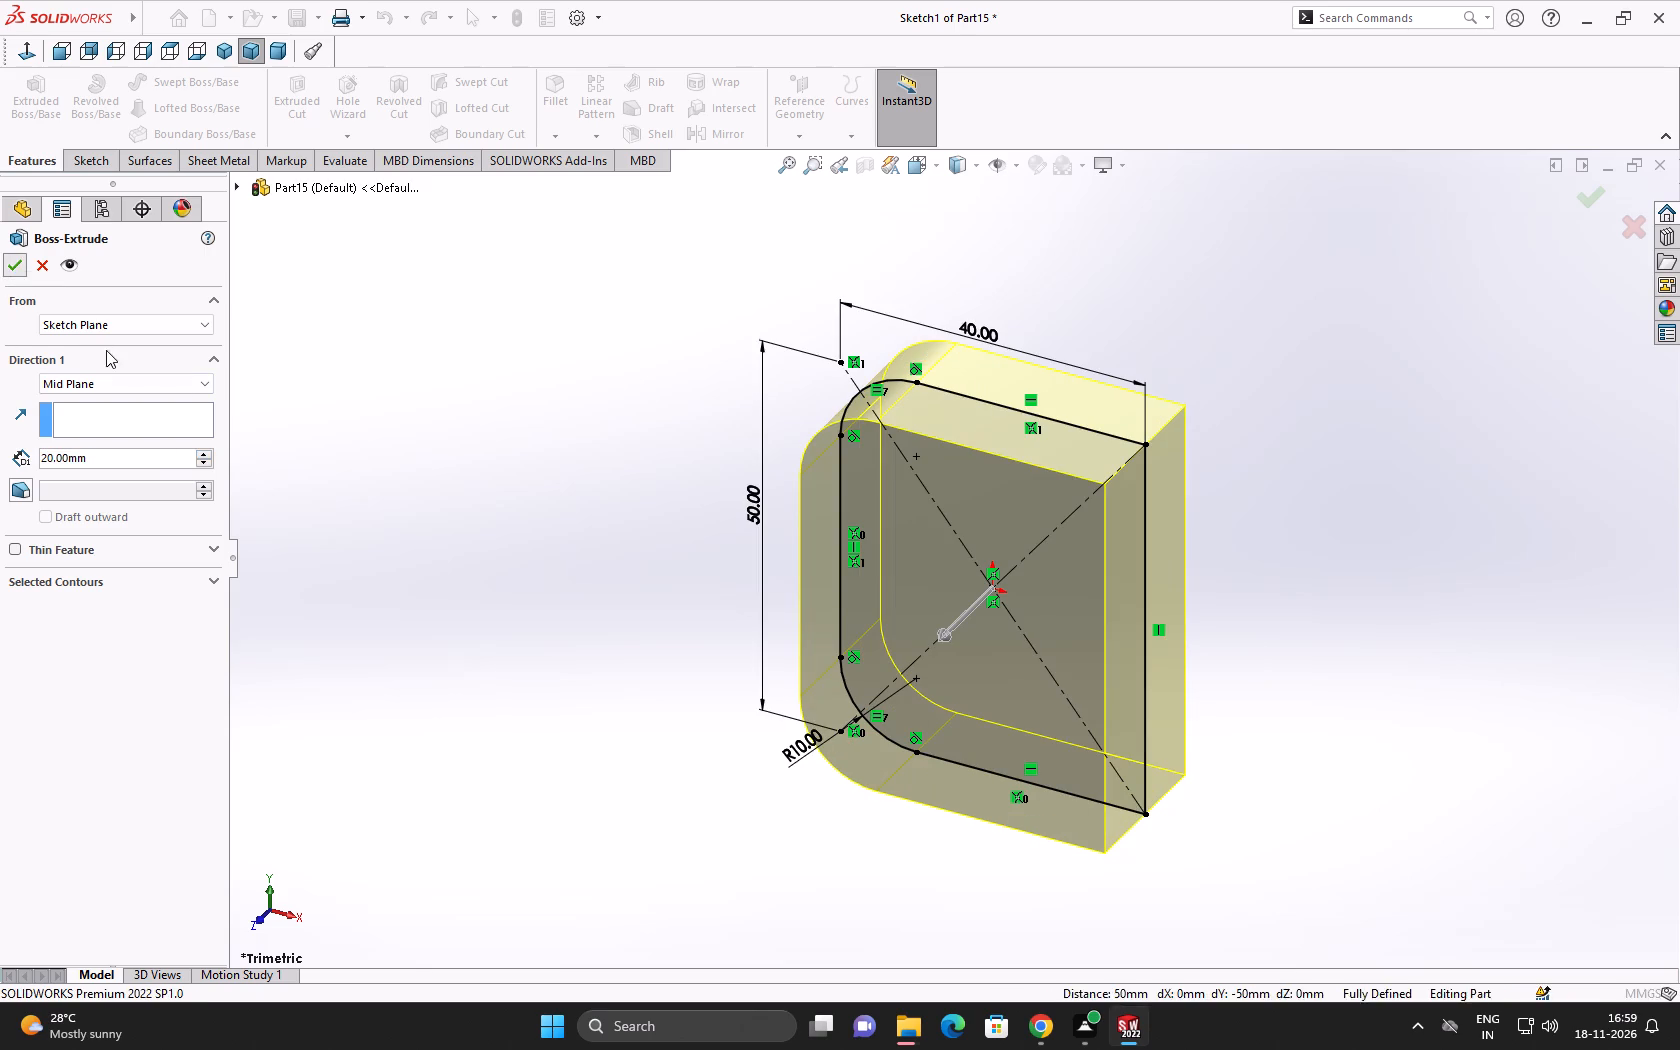
pyautogui.click(467, 436)
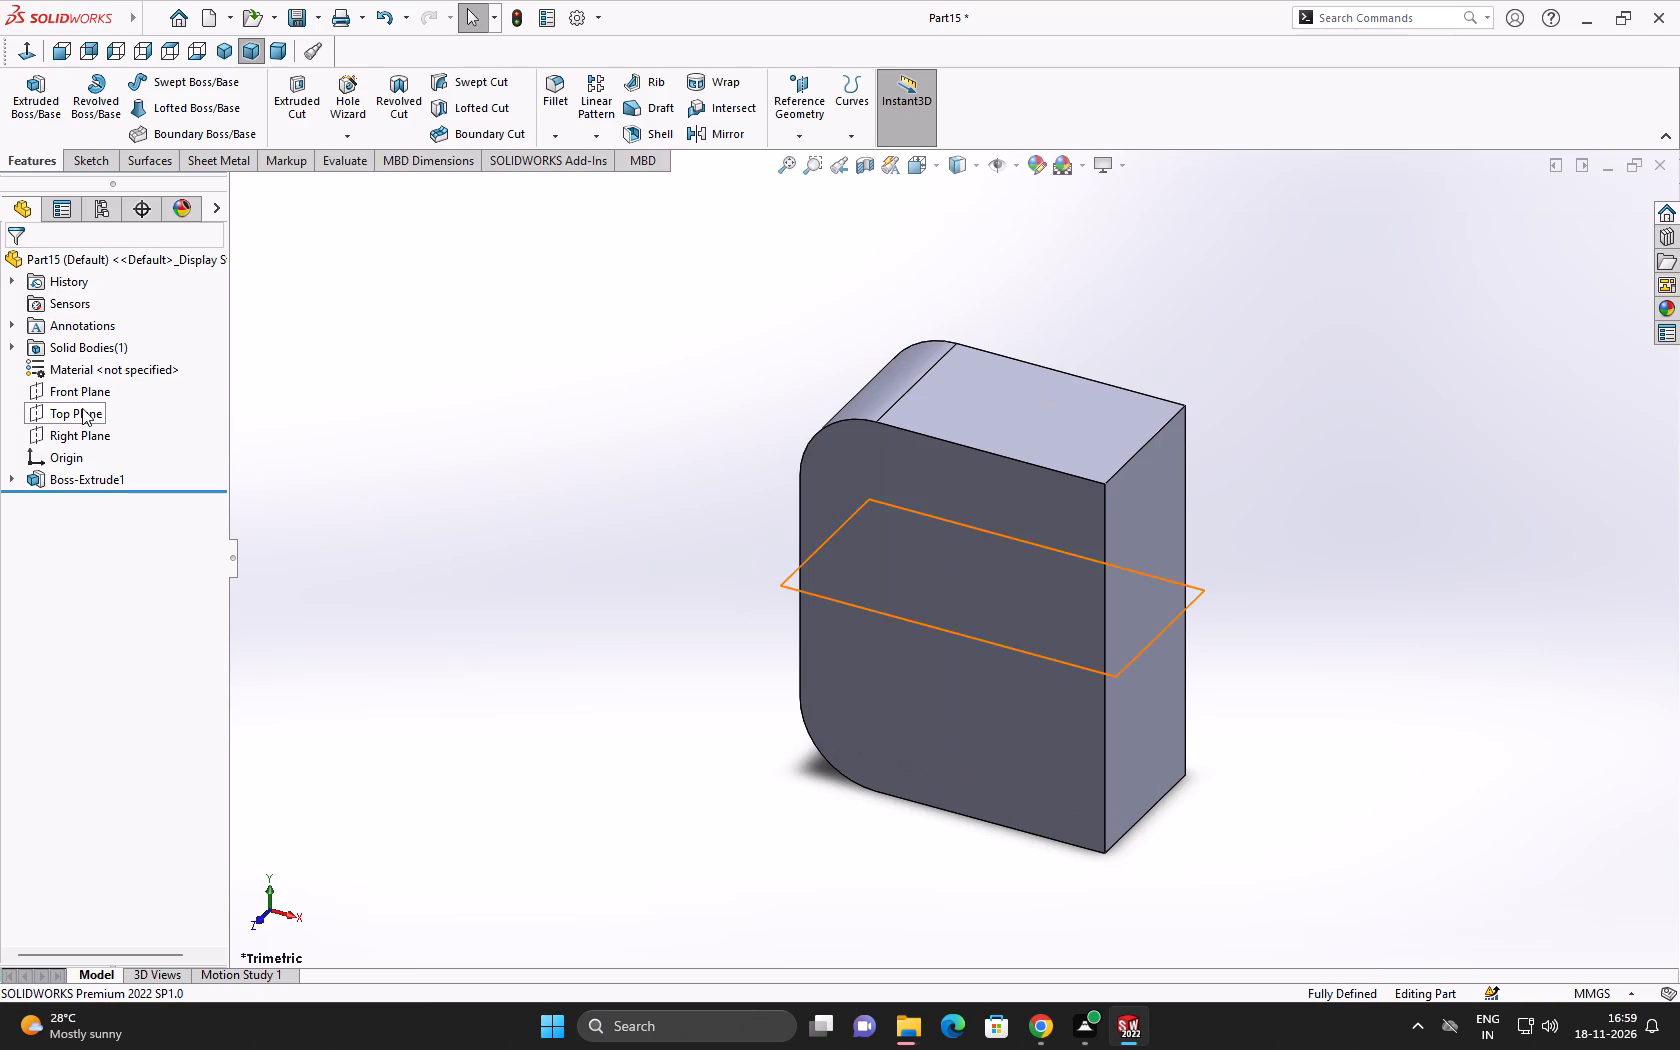
# Start a new sketch on the Top Plane.
pyautogui.click(82, 408)
pyautogui.click(101, 385)
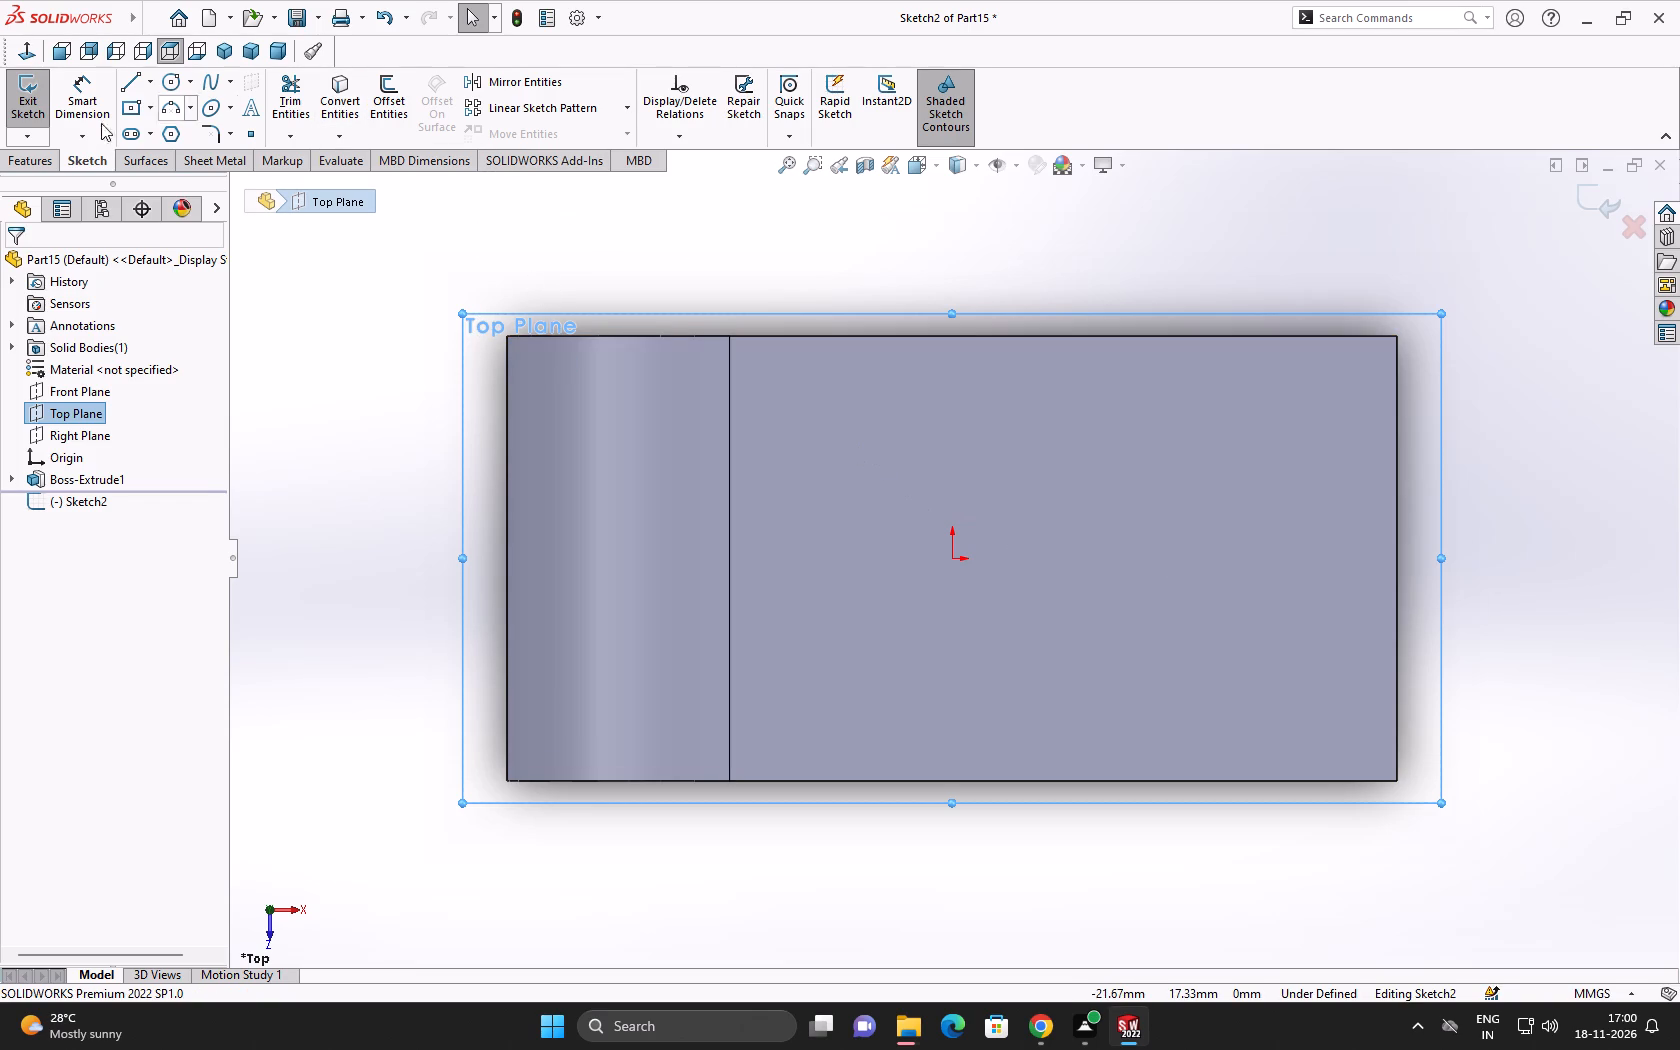
# Sketch a center rectangle about 14 by 36 mm beside the block's right edge, centred about 27 mm from the origin.
pyautogui.click(150, 111)
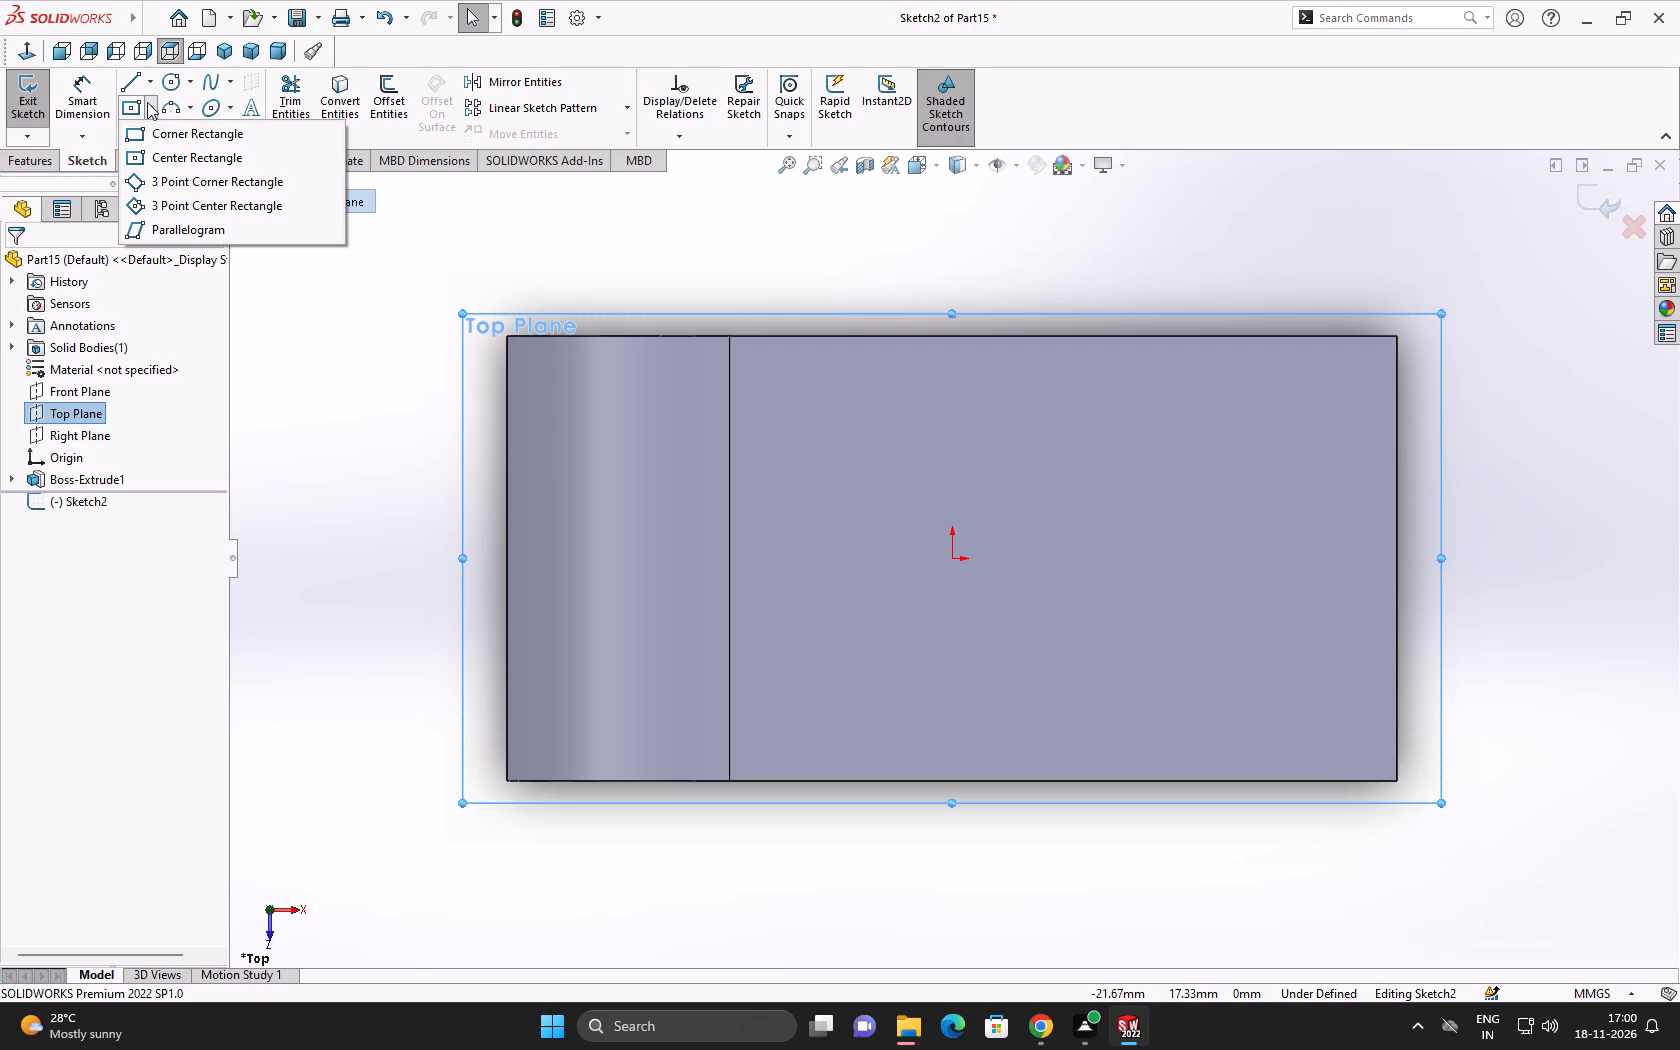
pyautogui.click(137, 110)
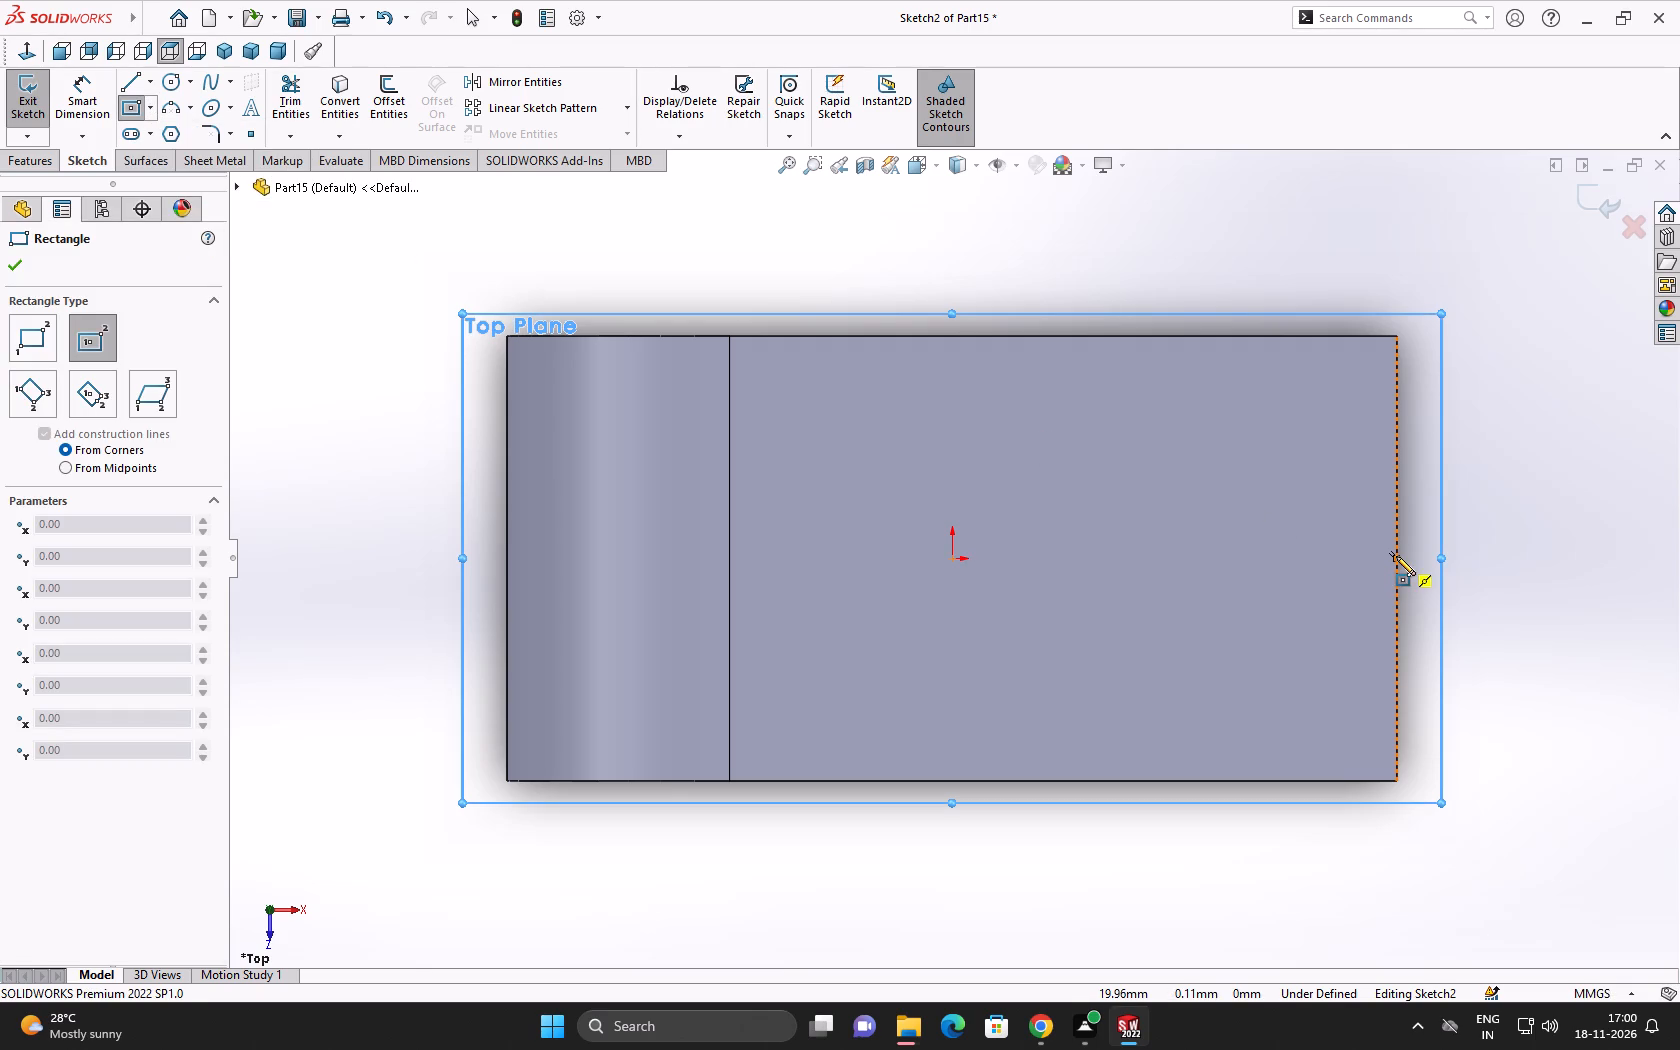
pyautogui.scroll(2, 1511, 557)
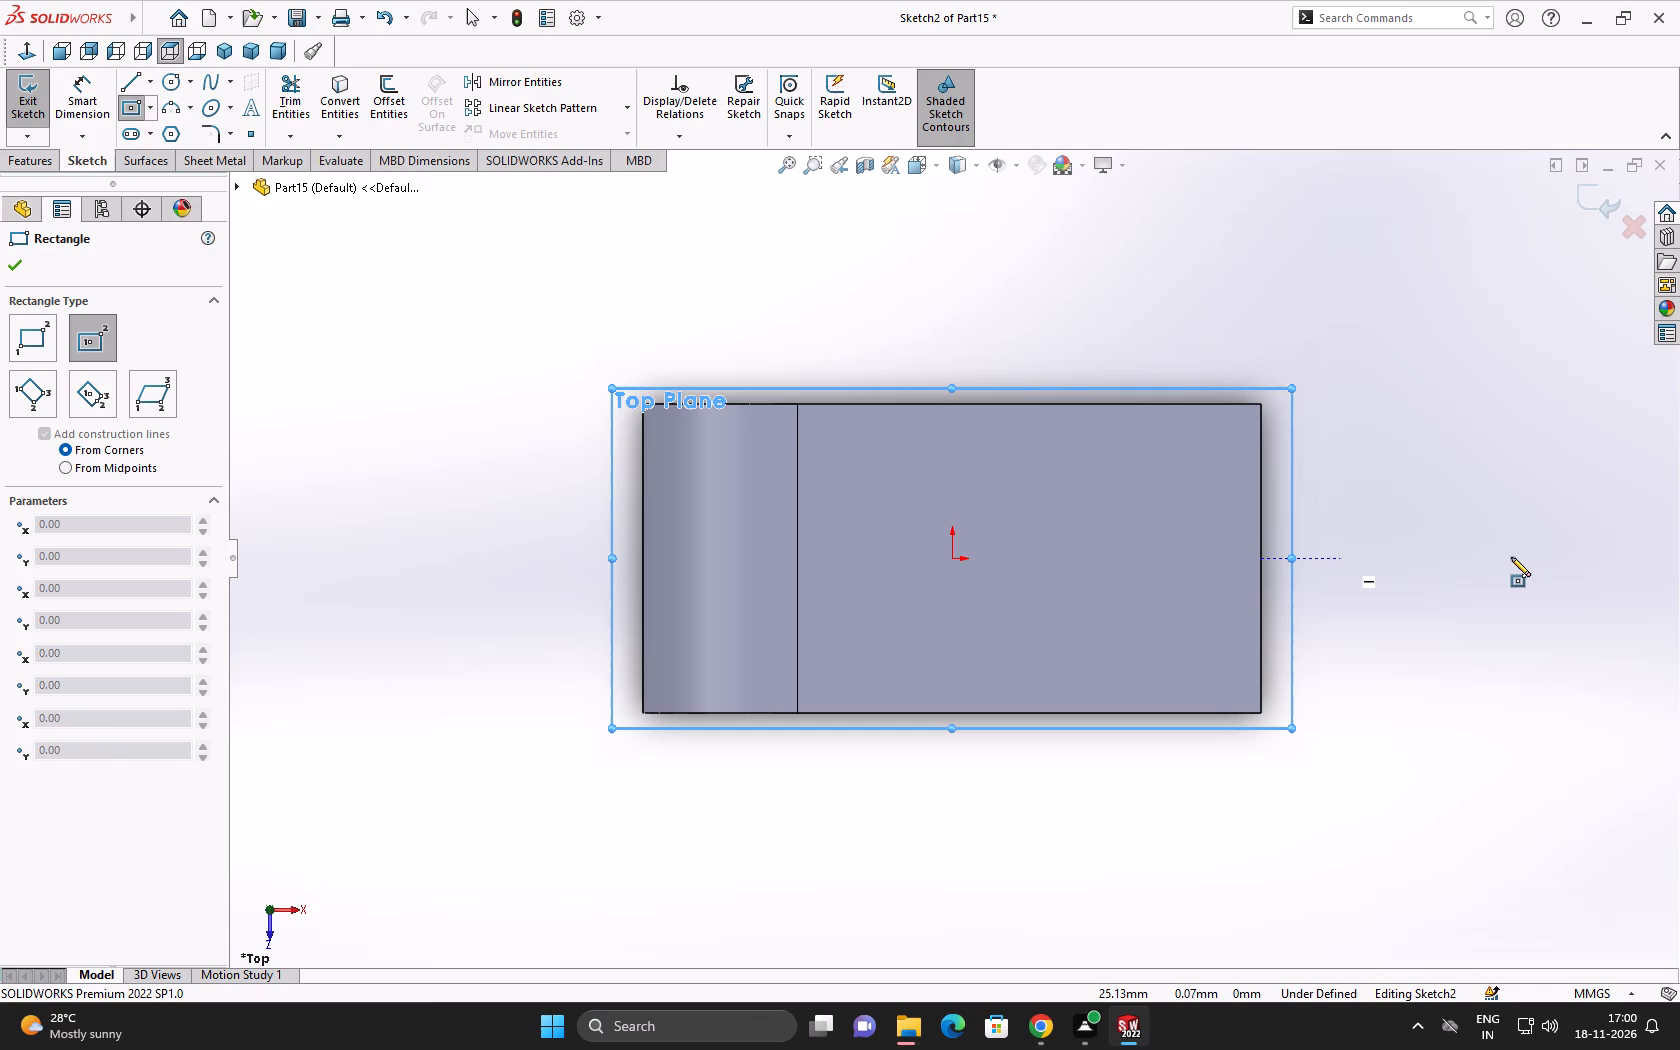
pyautogui.click(1369, 561)
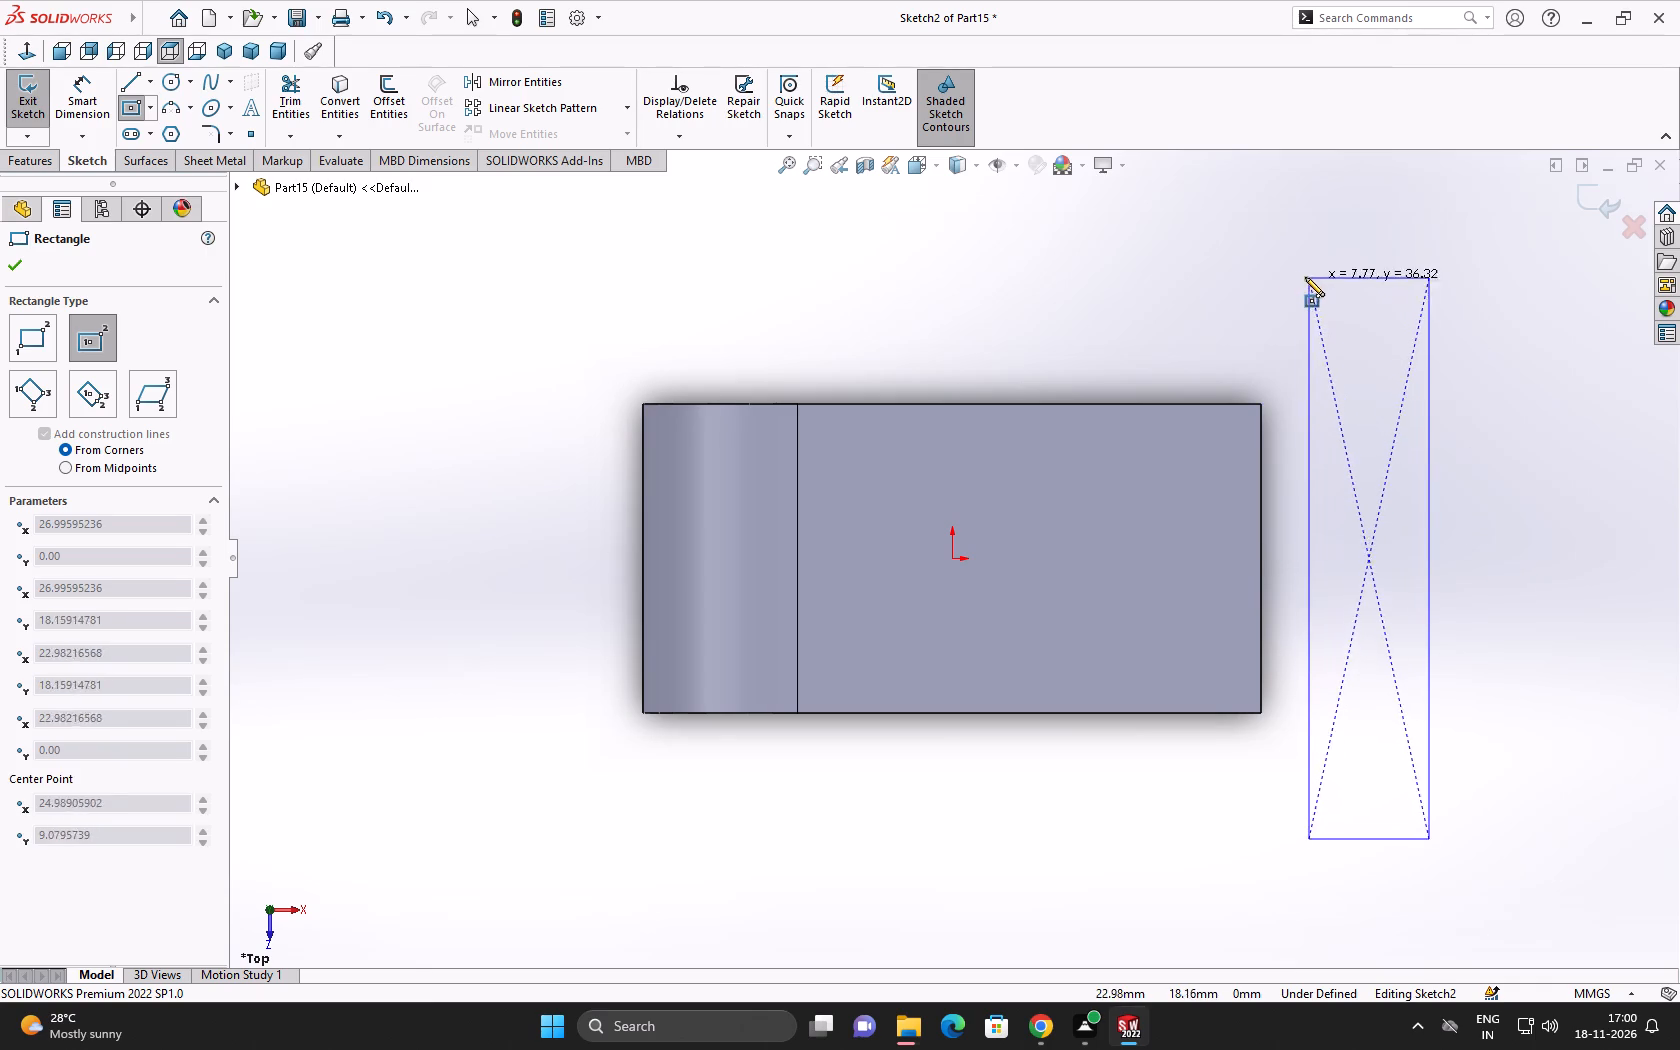
pyautogui.click(1262, 281)
pyautogui.rightClick(1262, 281)
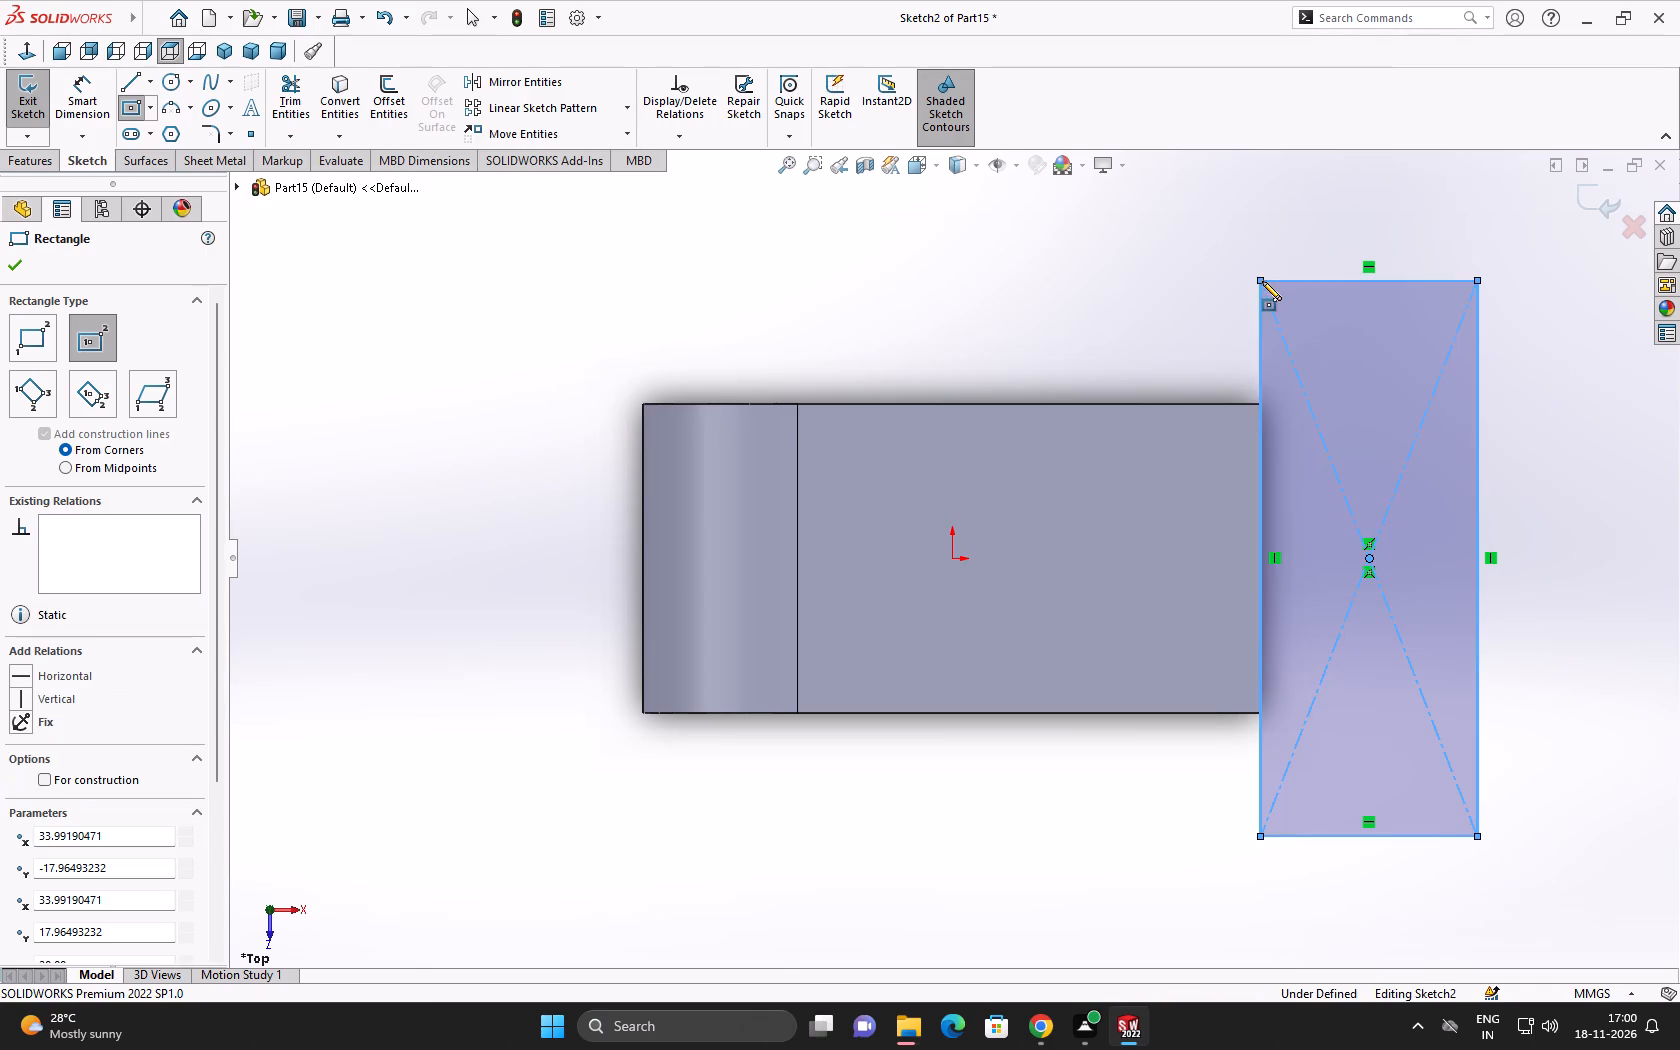
pyautogui.click(1291, 296)
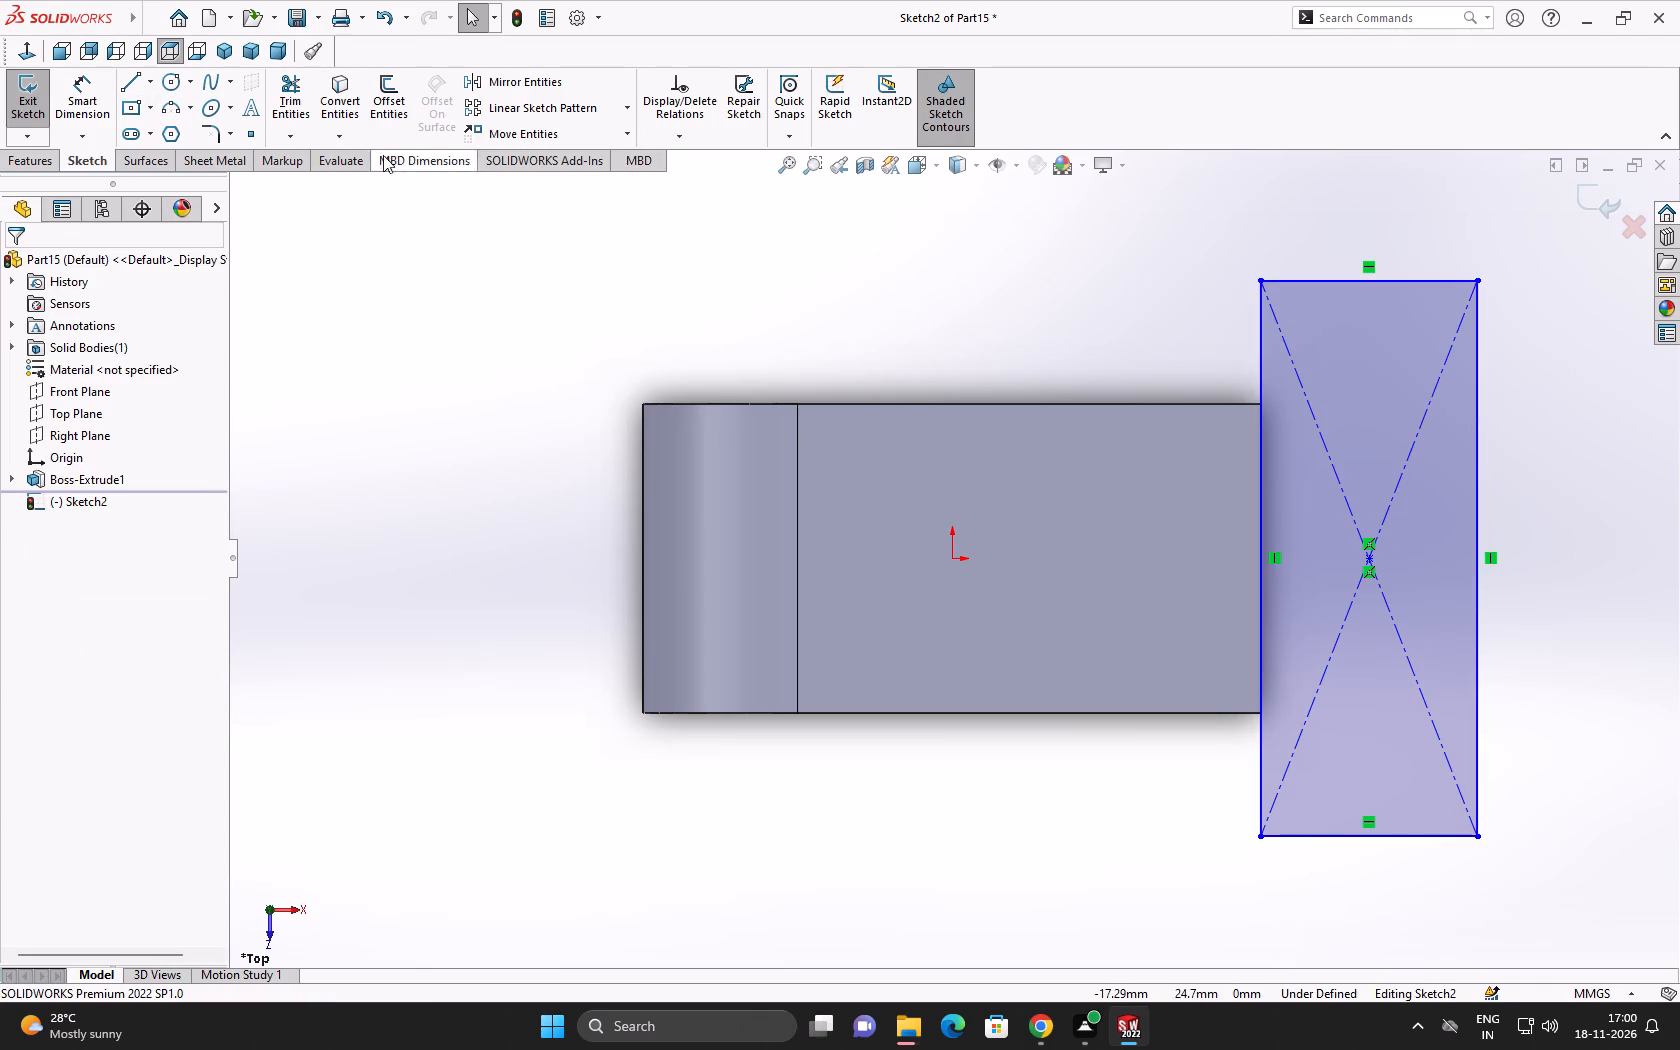
# Dimension the new rectangle 40 mm wide and 40 mm high.
pyautogui.click(81, 106)
pyautogui.click(1287, 283)
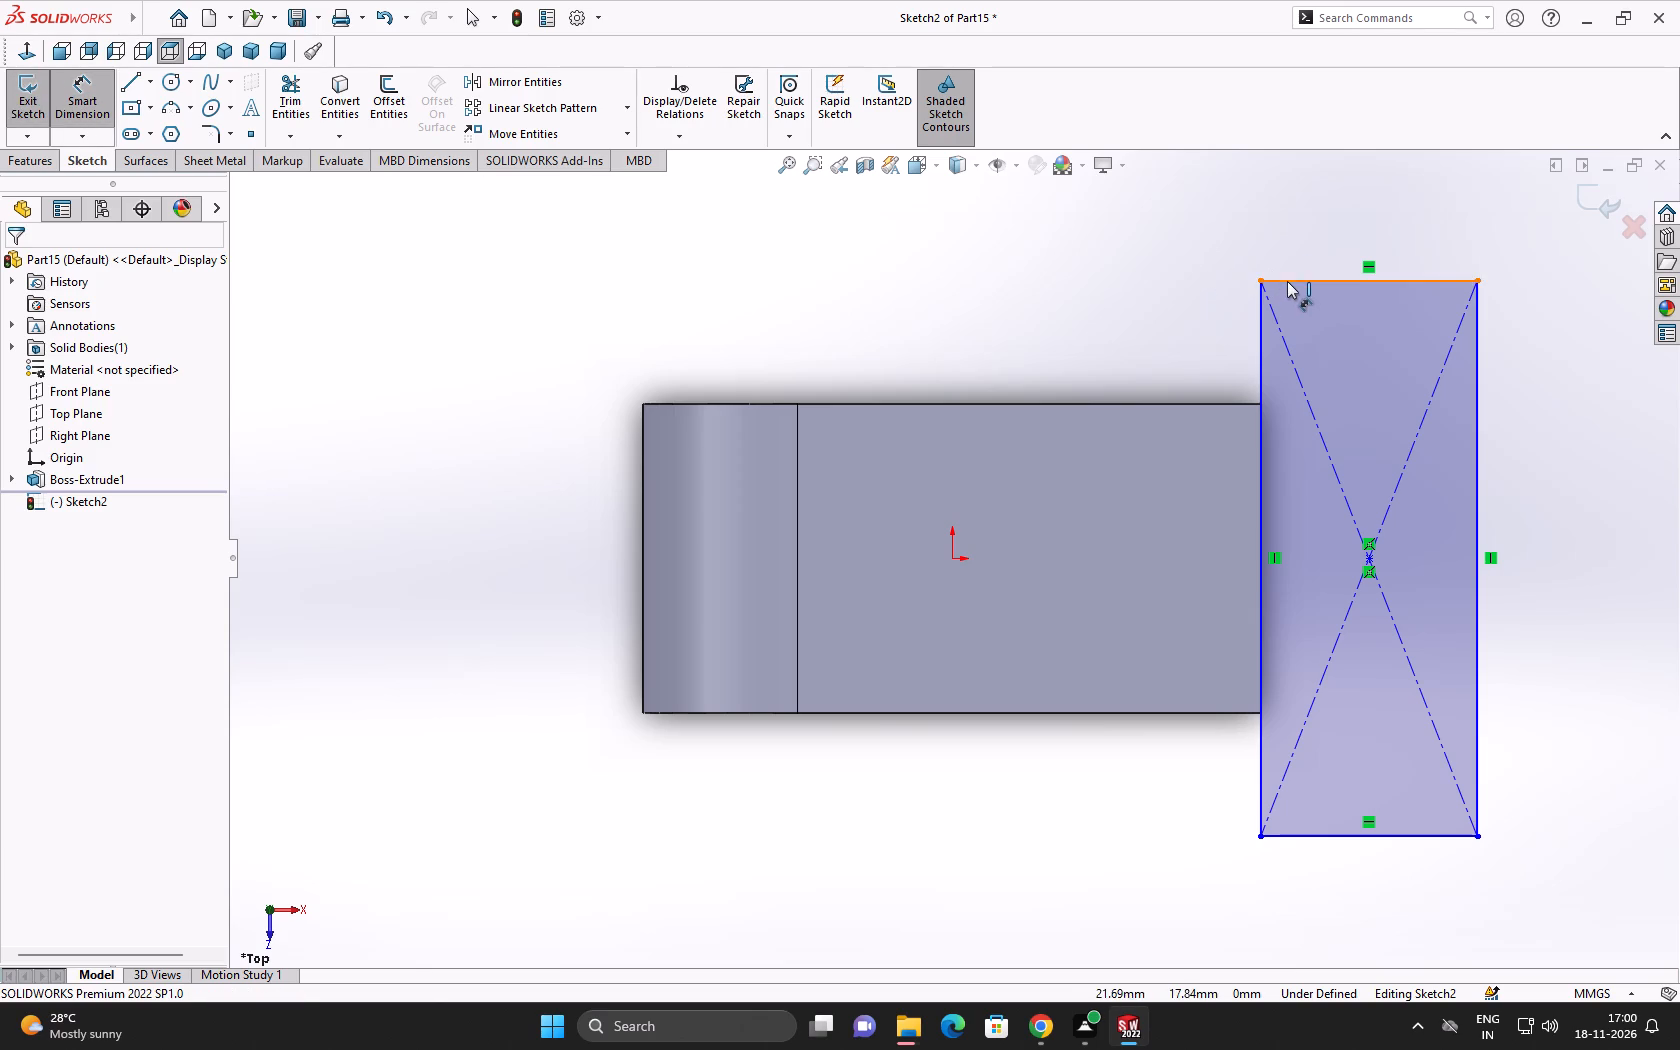
pyautogui.click(1287, 242)
pyautogui.write('40')
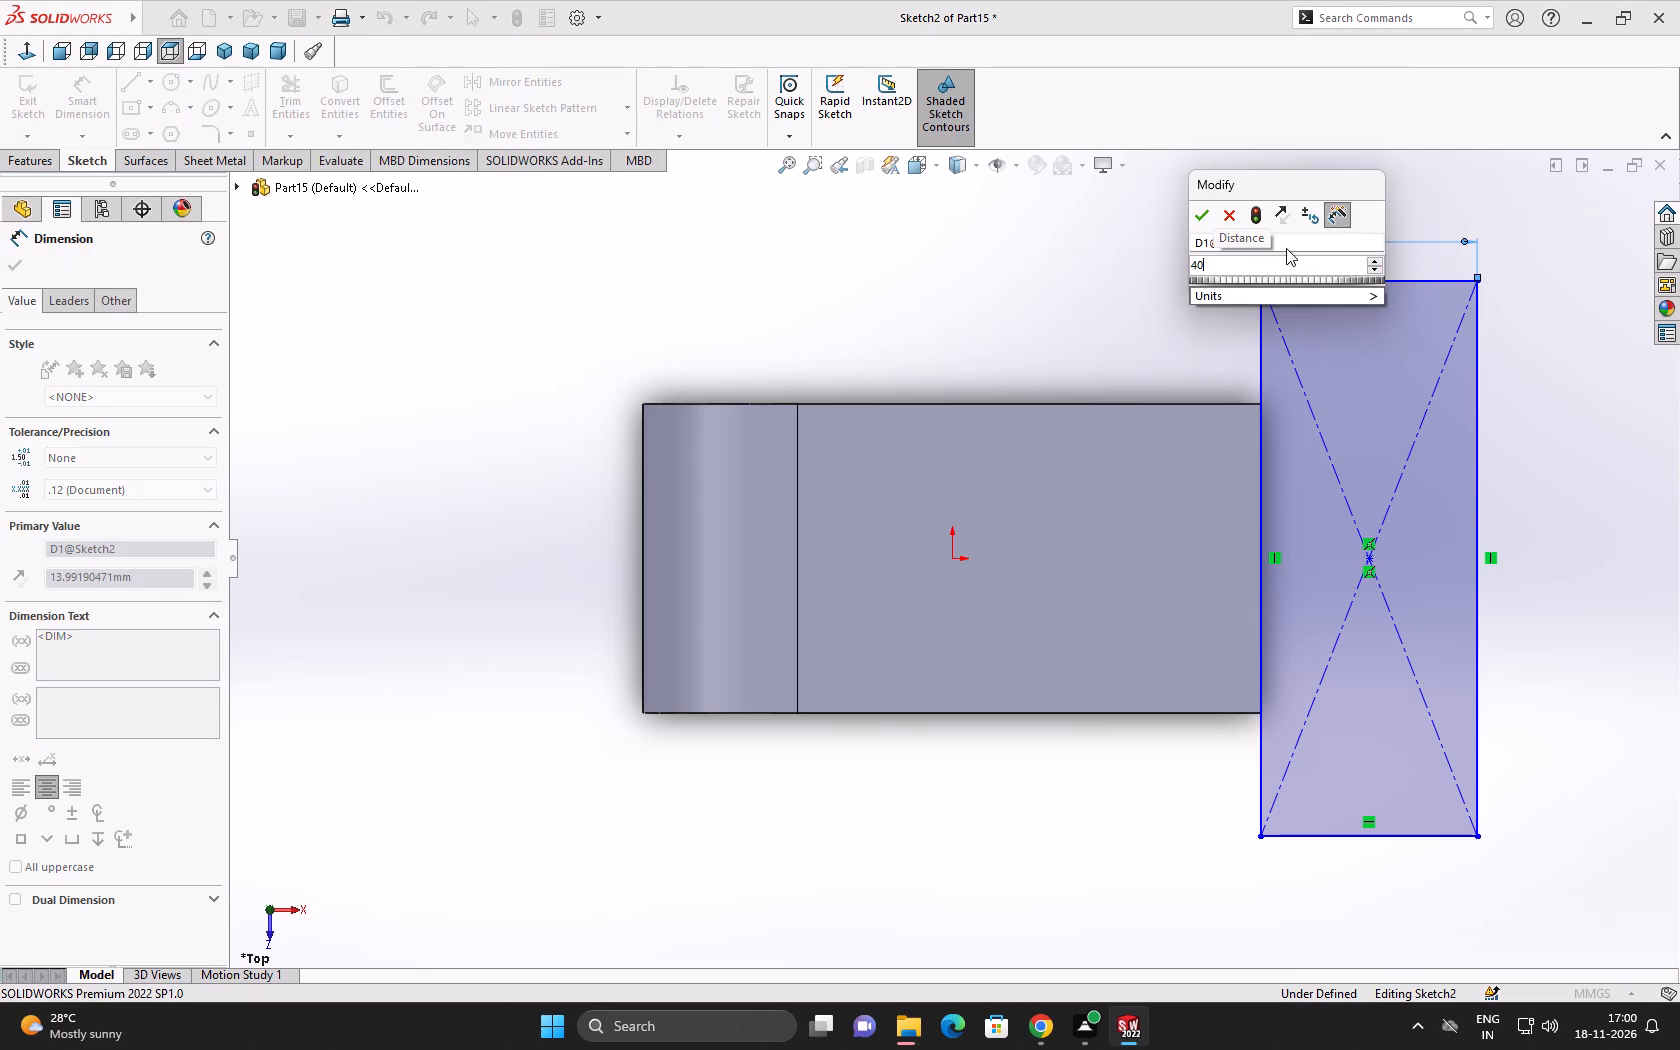
pyautogui.click(1200, 212)
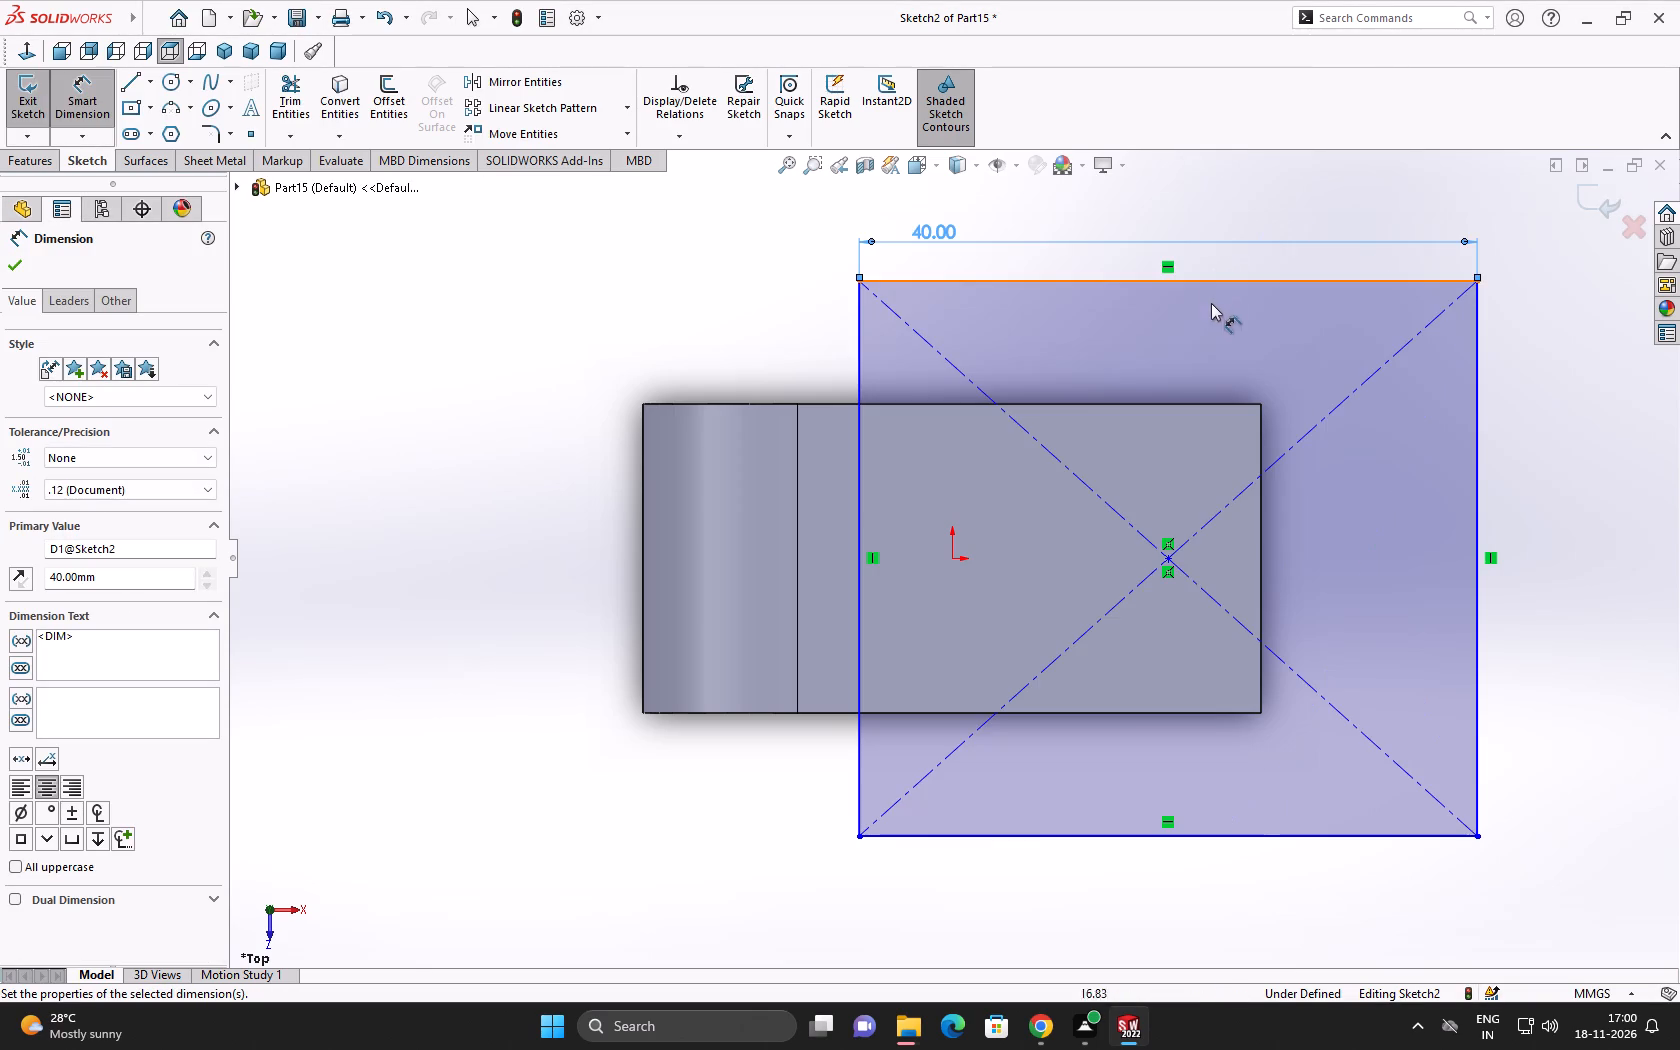
pyautogui.click(1479, 431)
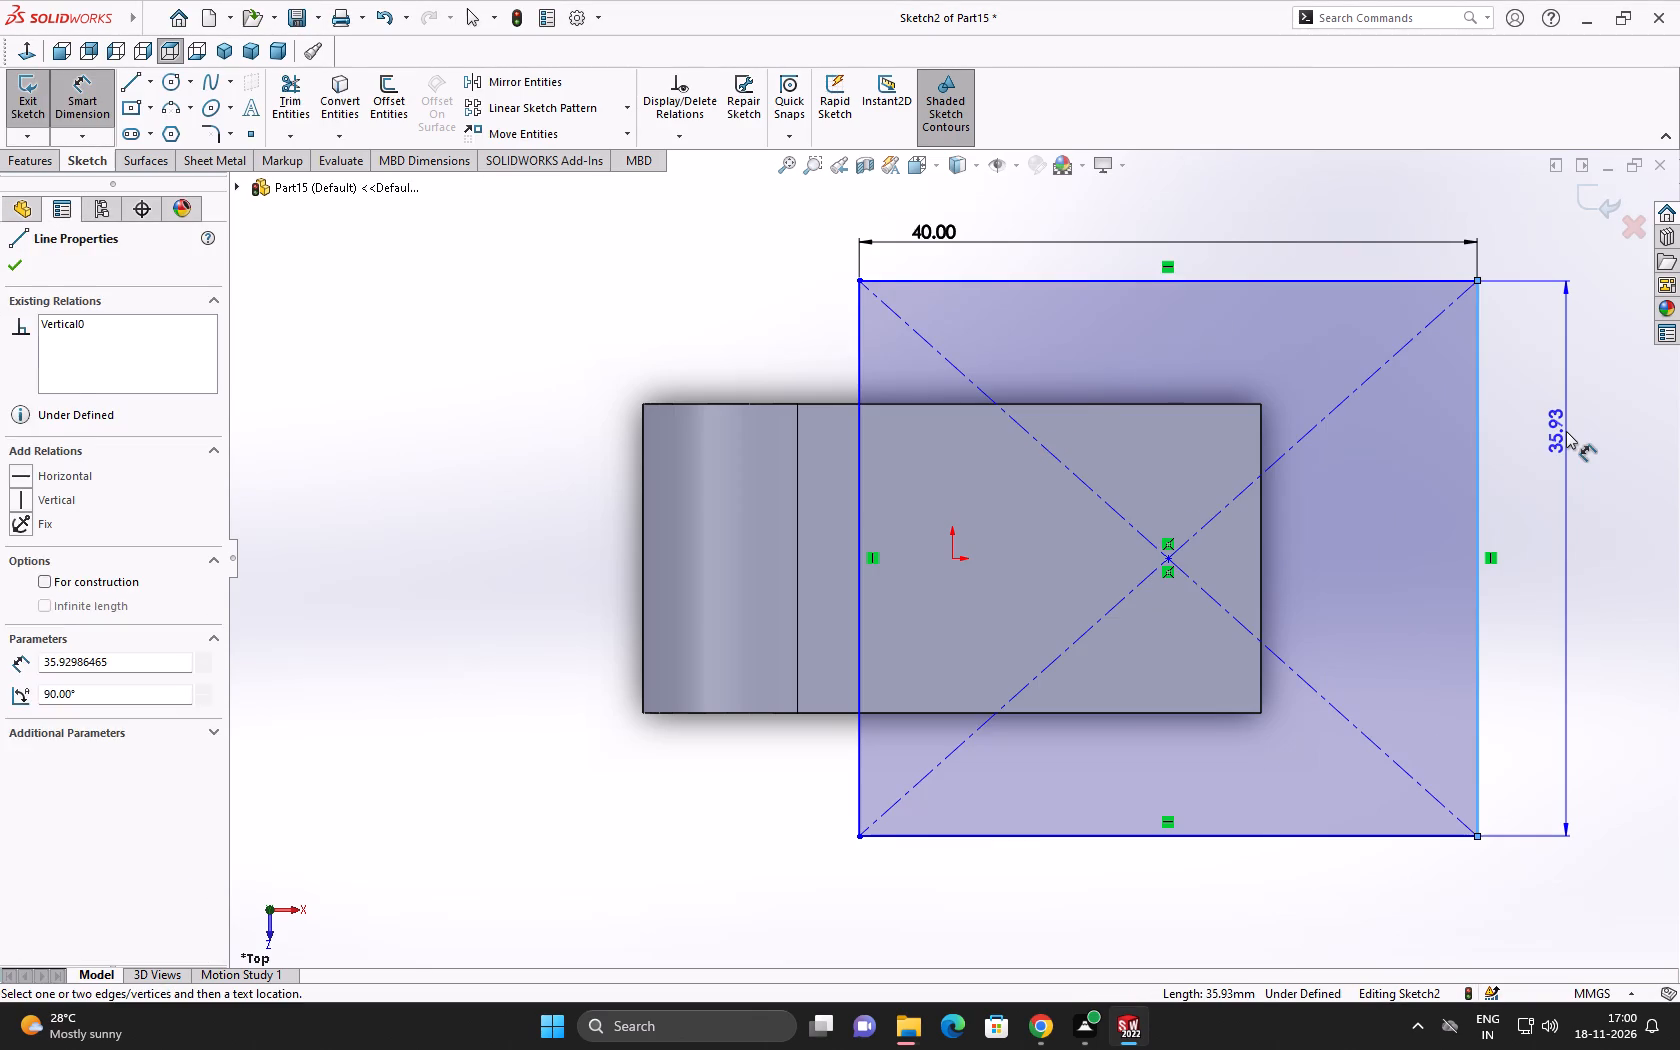
pyautogui.click(1566, 431)
pyautogui.write('40')
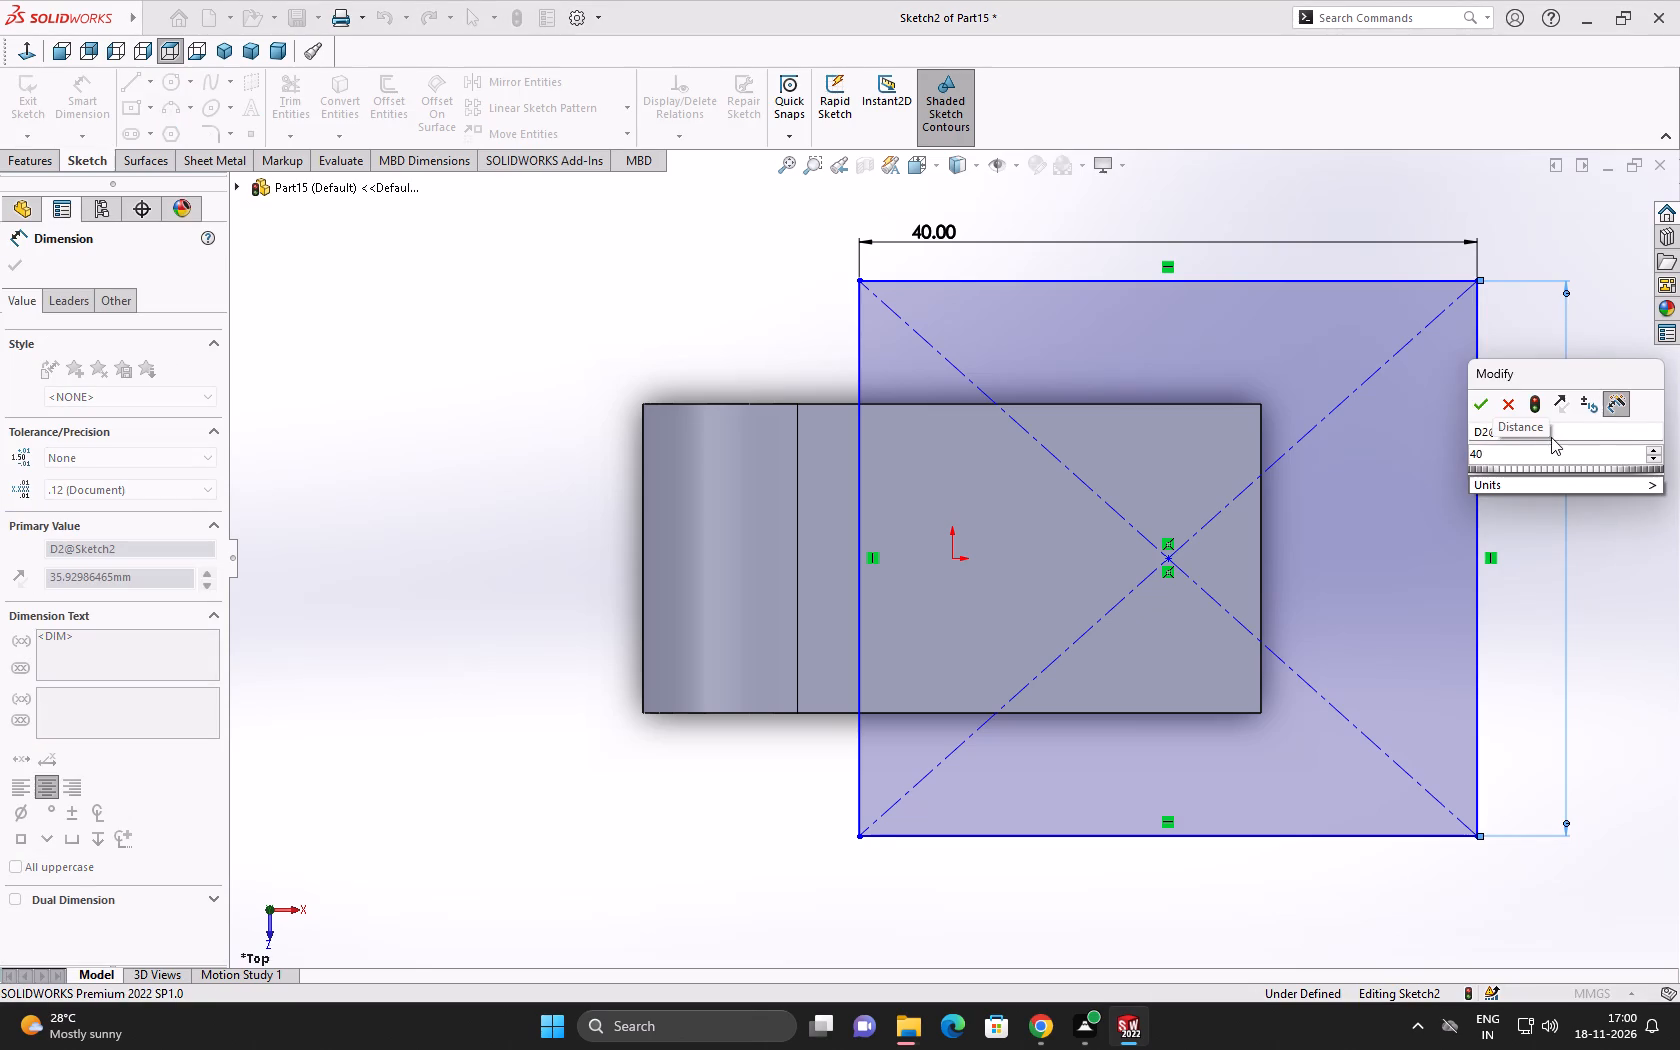
pyautogui.click(1482, 410)
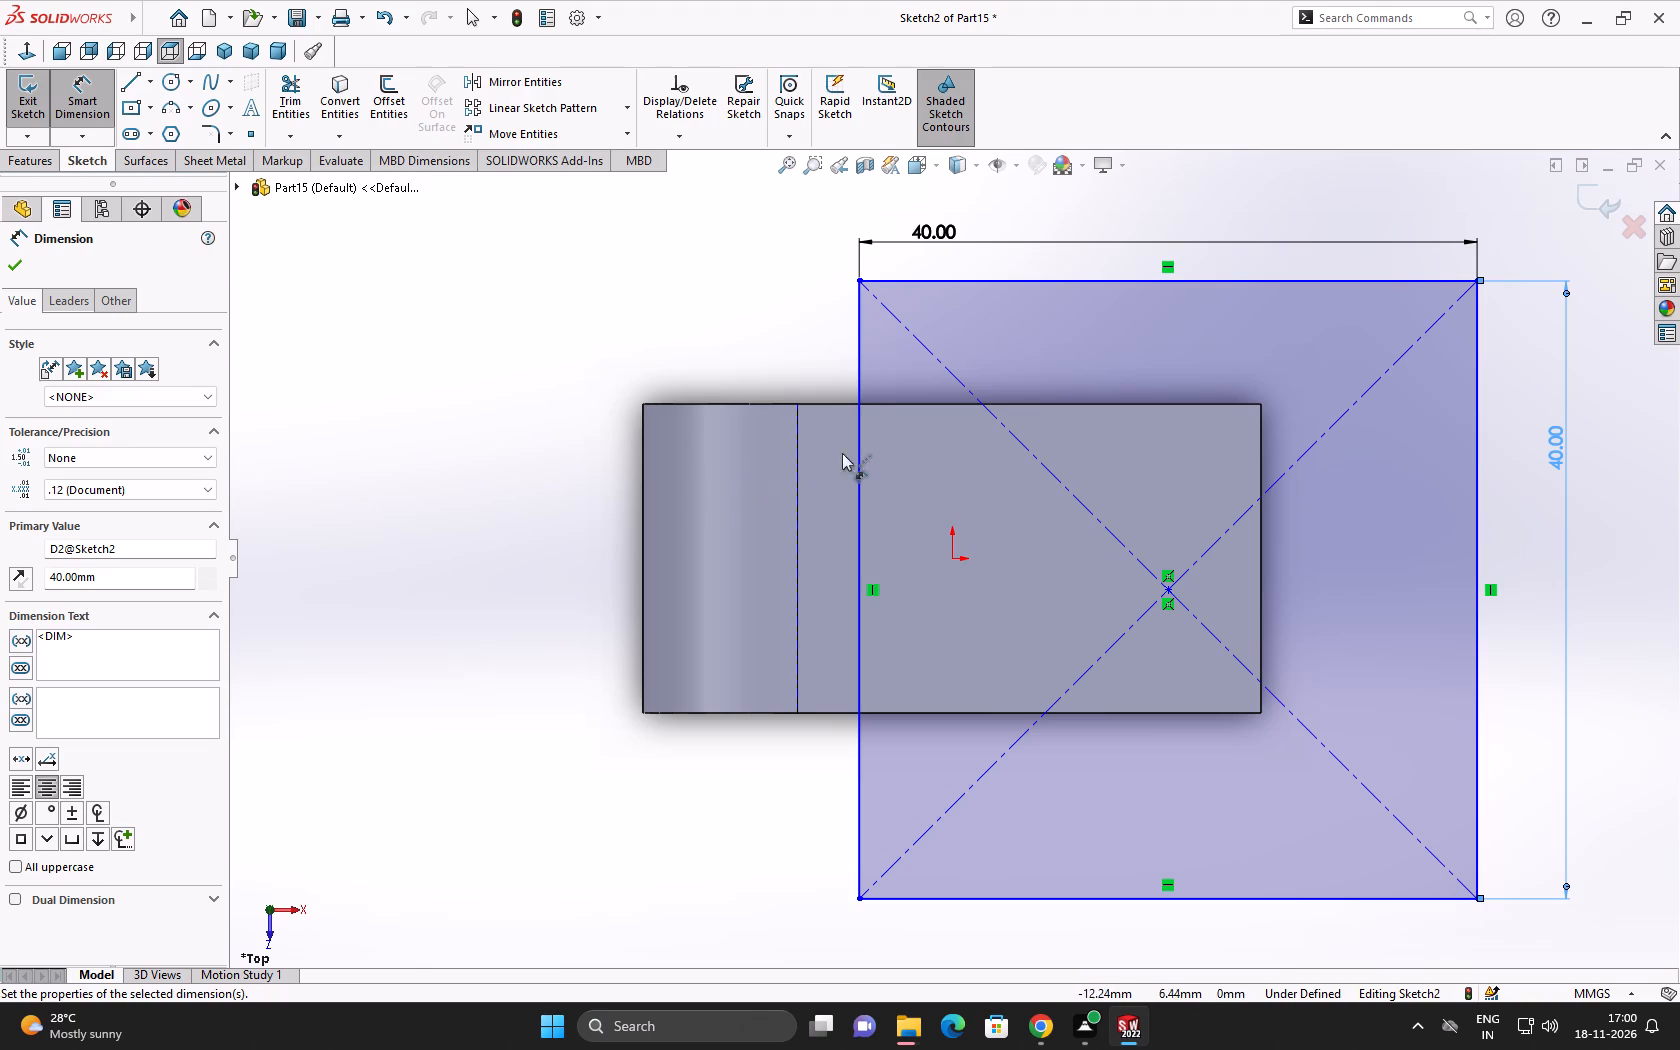
pyautogui.click(7, 268)
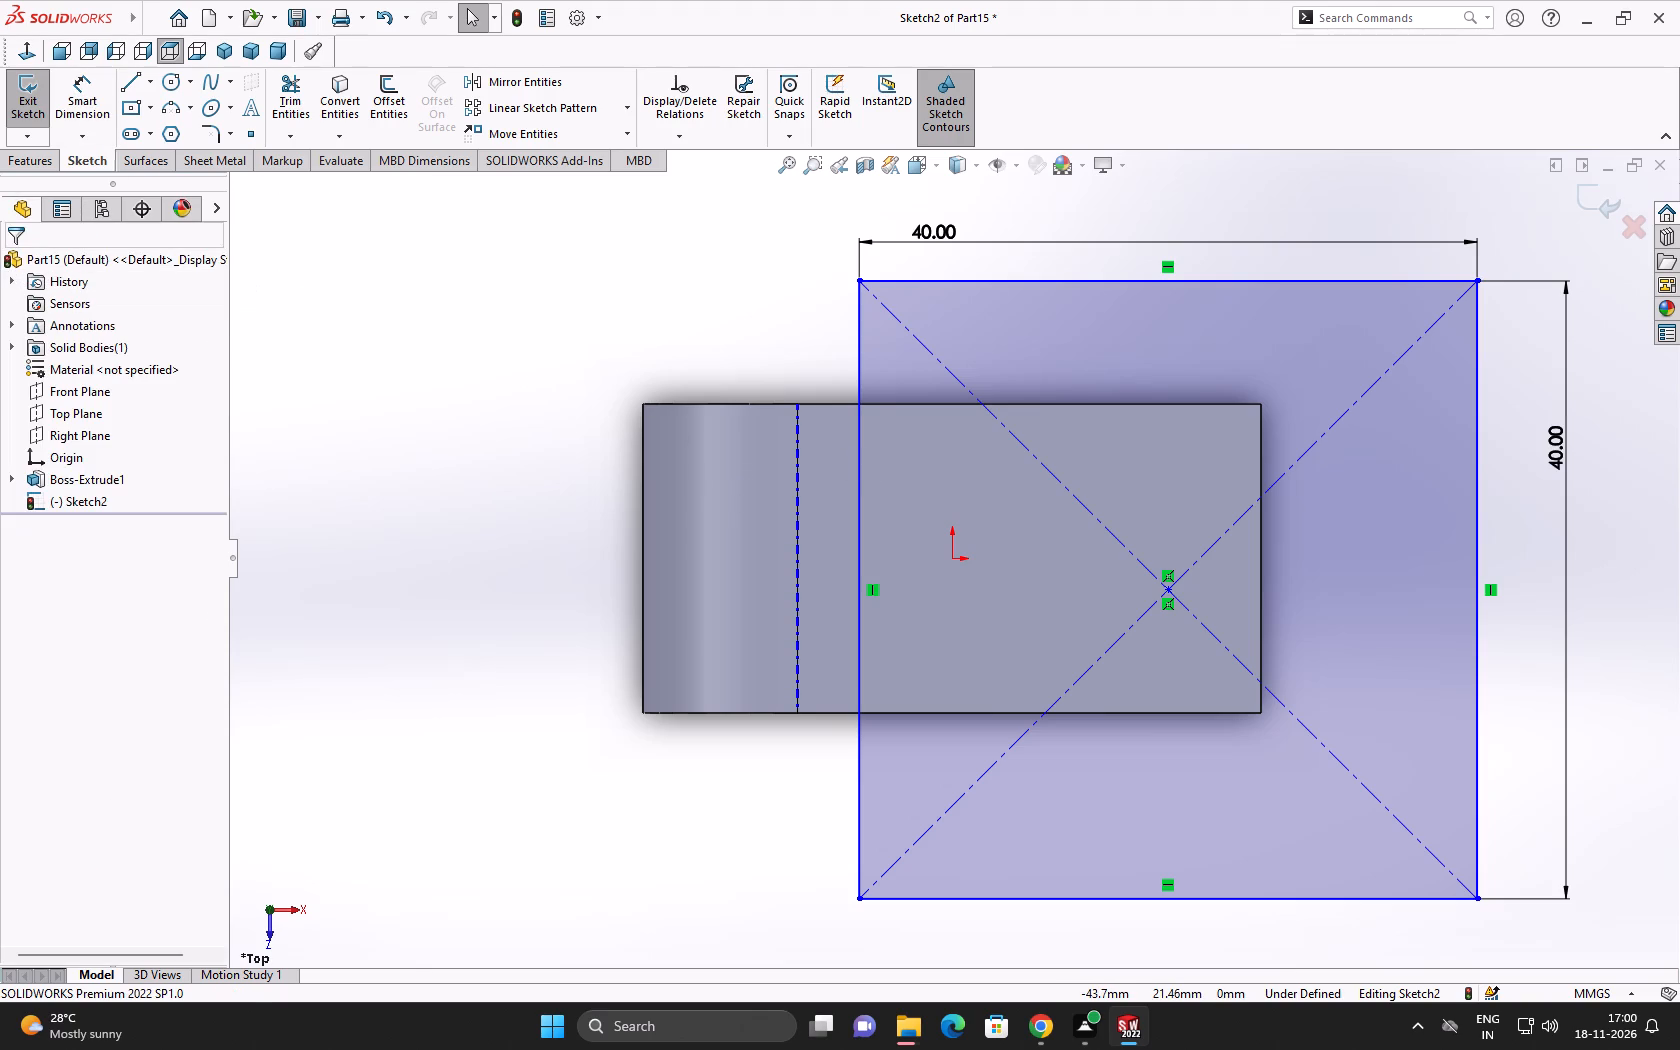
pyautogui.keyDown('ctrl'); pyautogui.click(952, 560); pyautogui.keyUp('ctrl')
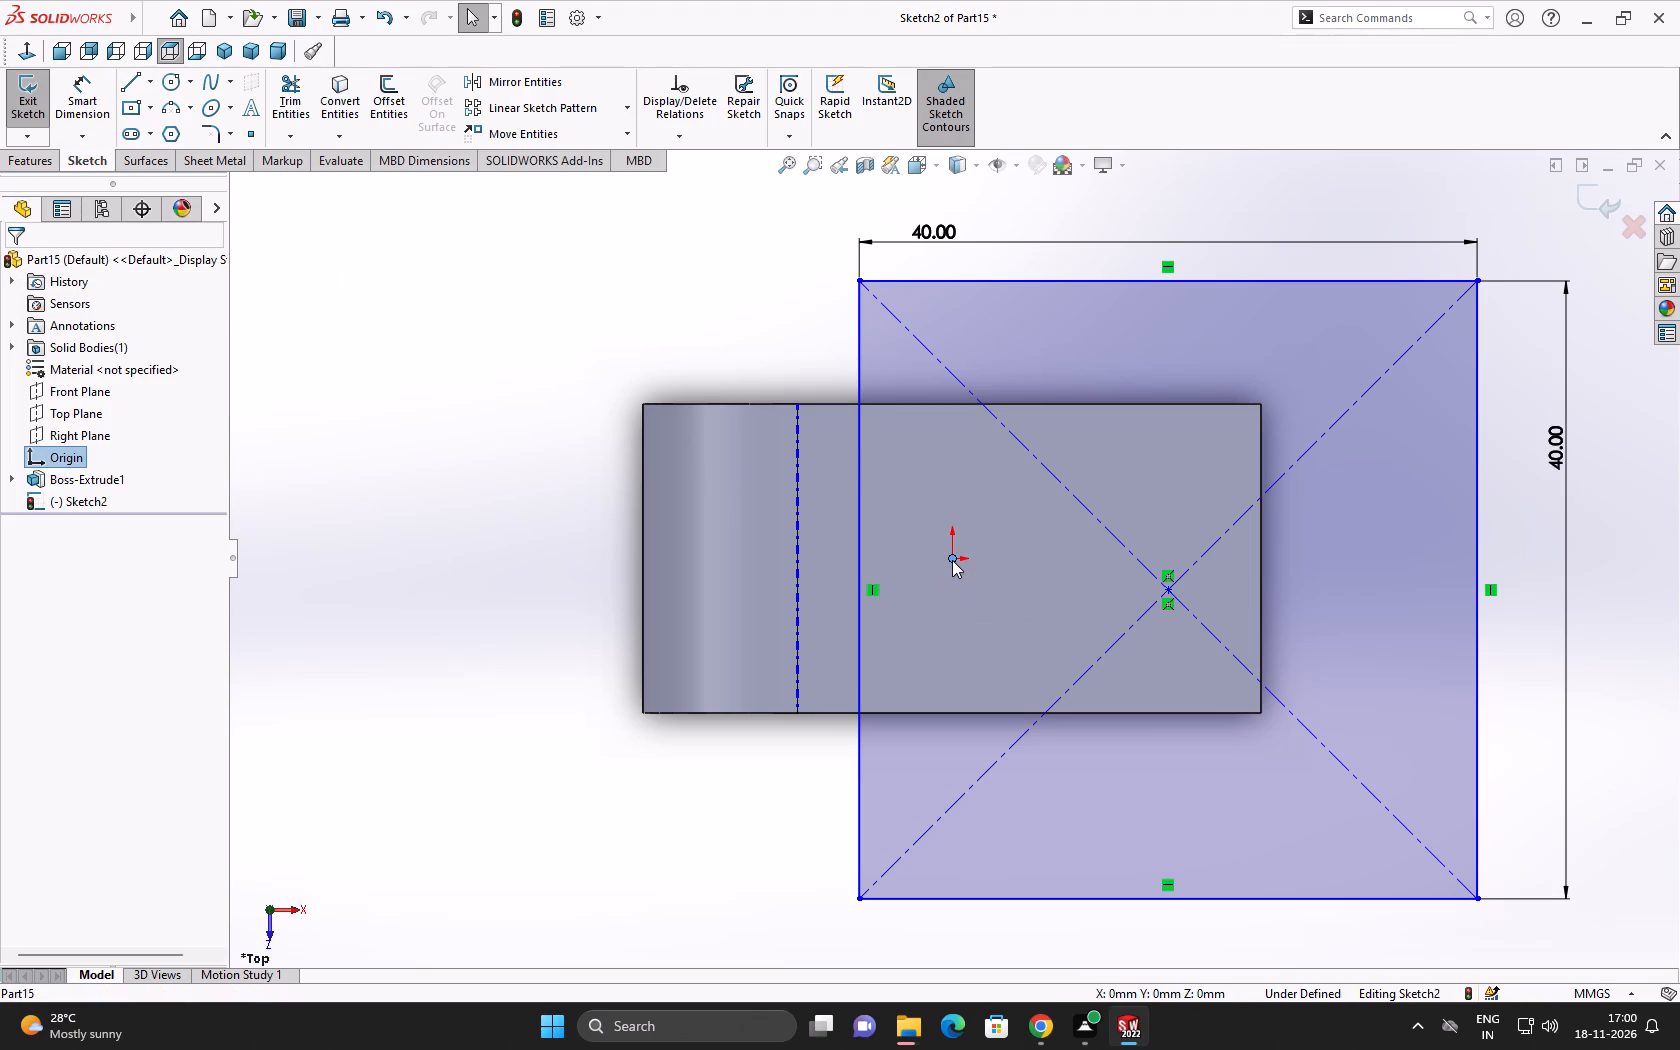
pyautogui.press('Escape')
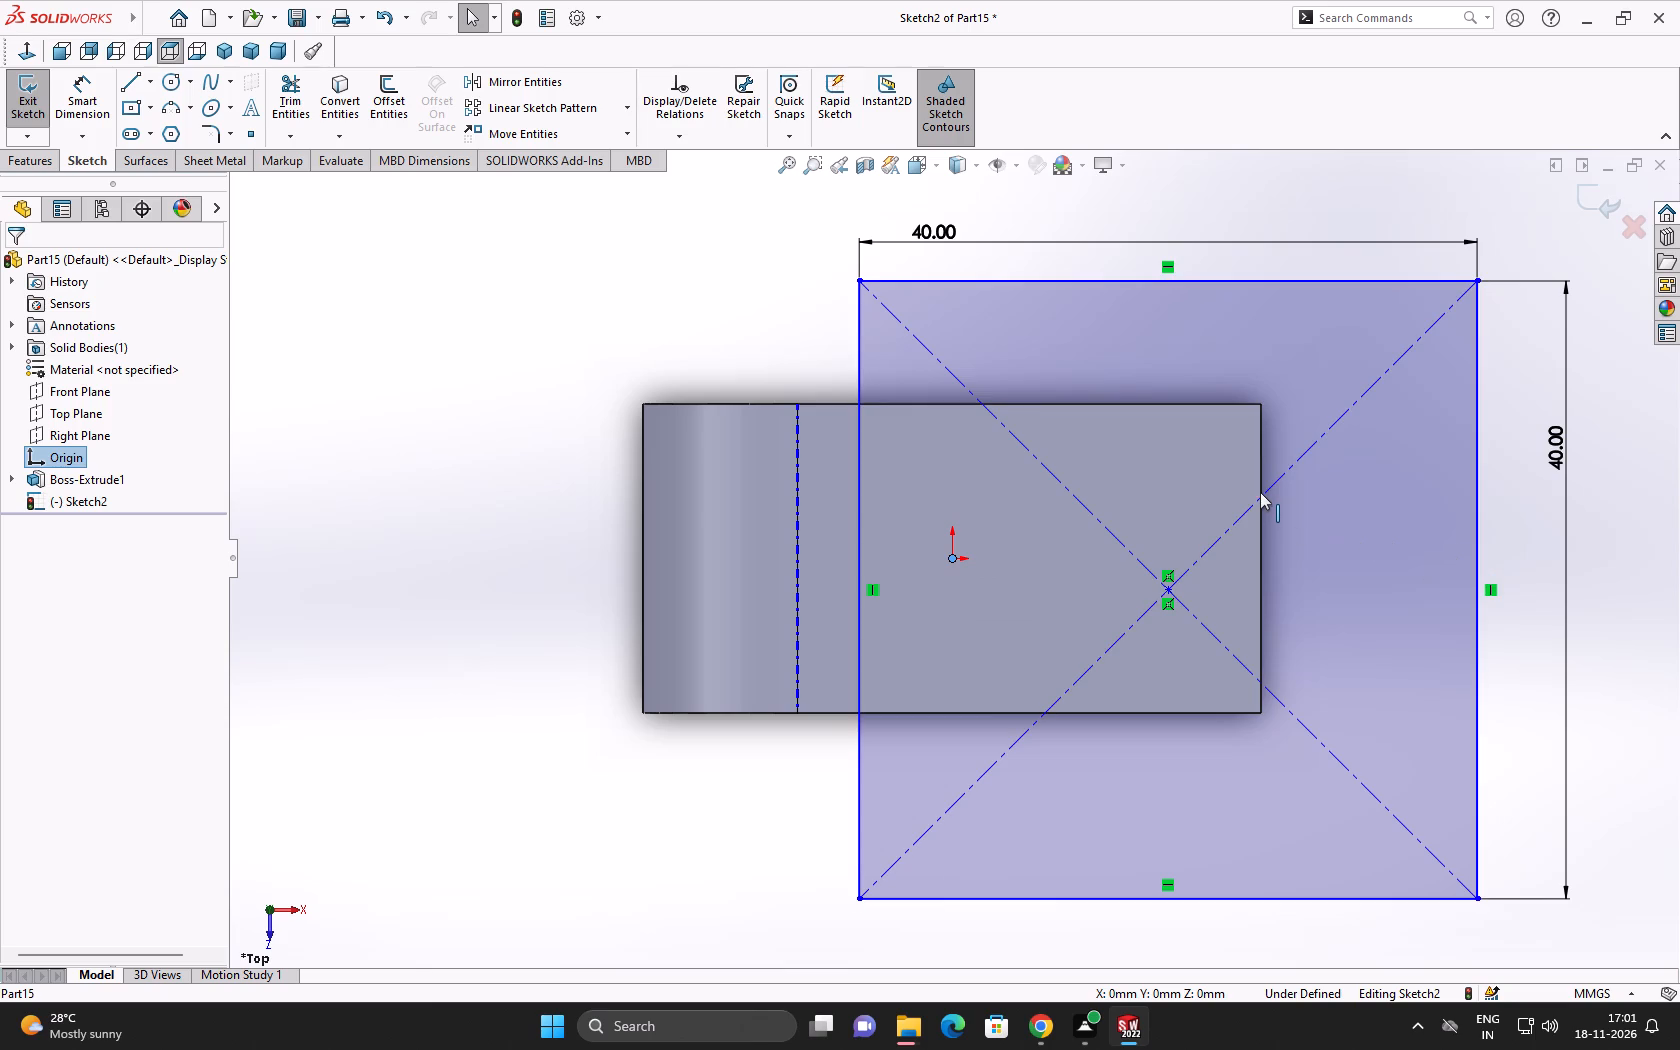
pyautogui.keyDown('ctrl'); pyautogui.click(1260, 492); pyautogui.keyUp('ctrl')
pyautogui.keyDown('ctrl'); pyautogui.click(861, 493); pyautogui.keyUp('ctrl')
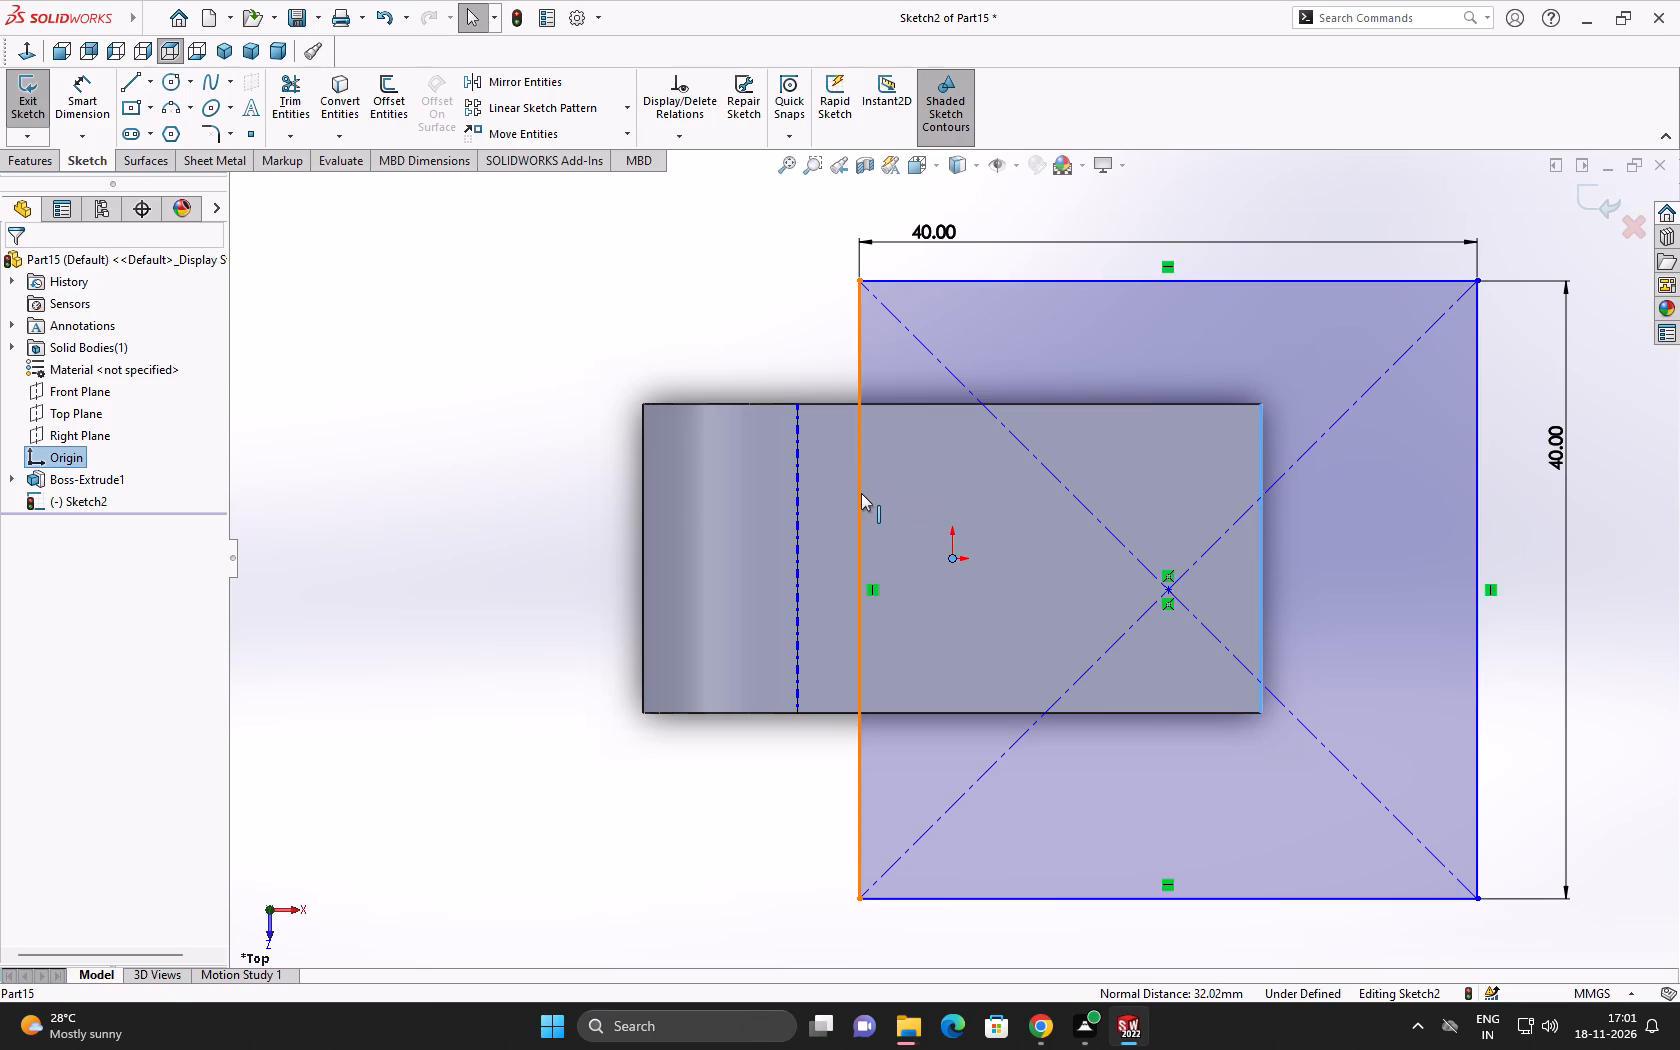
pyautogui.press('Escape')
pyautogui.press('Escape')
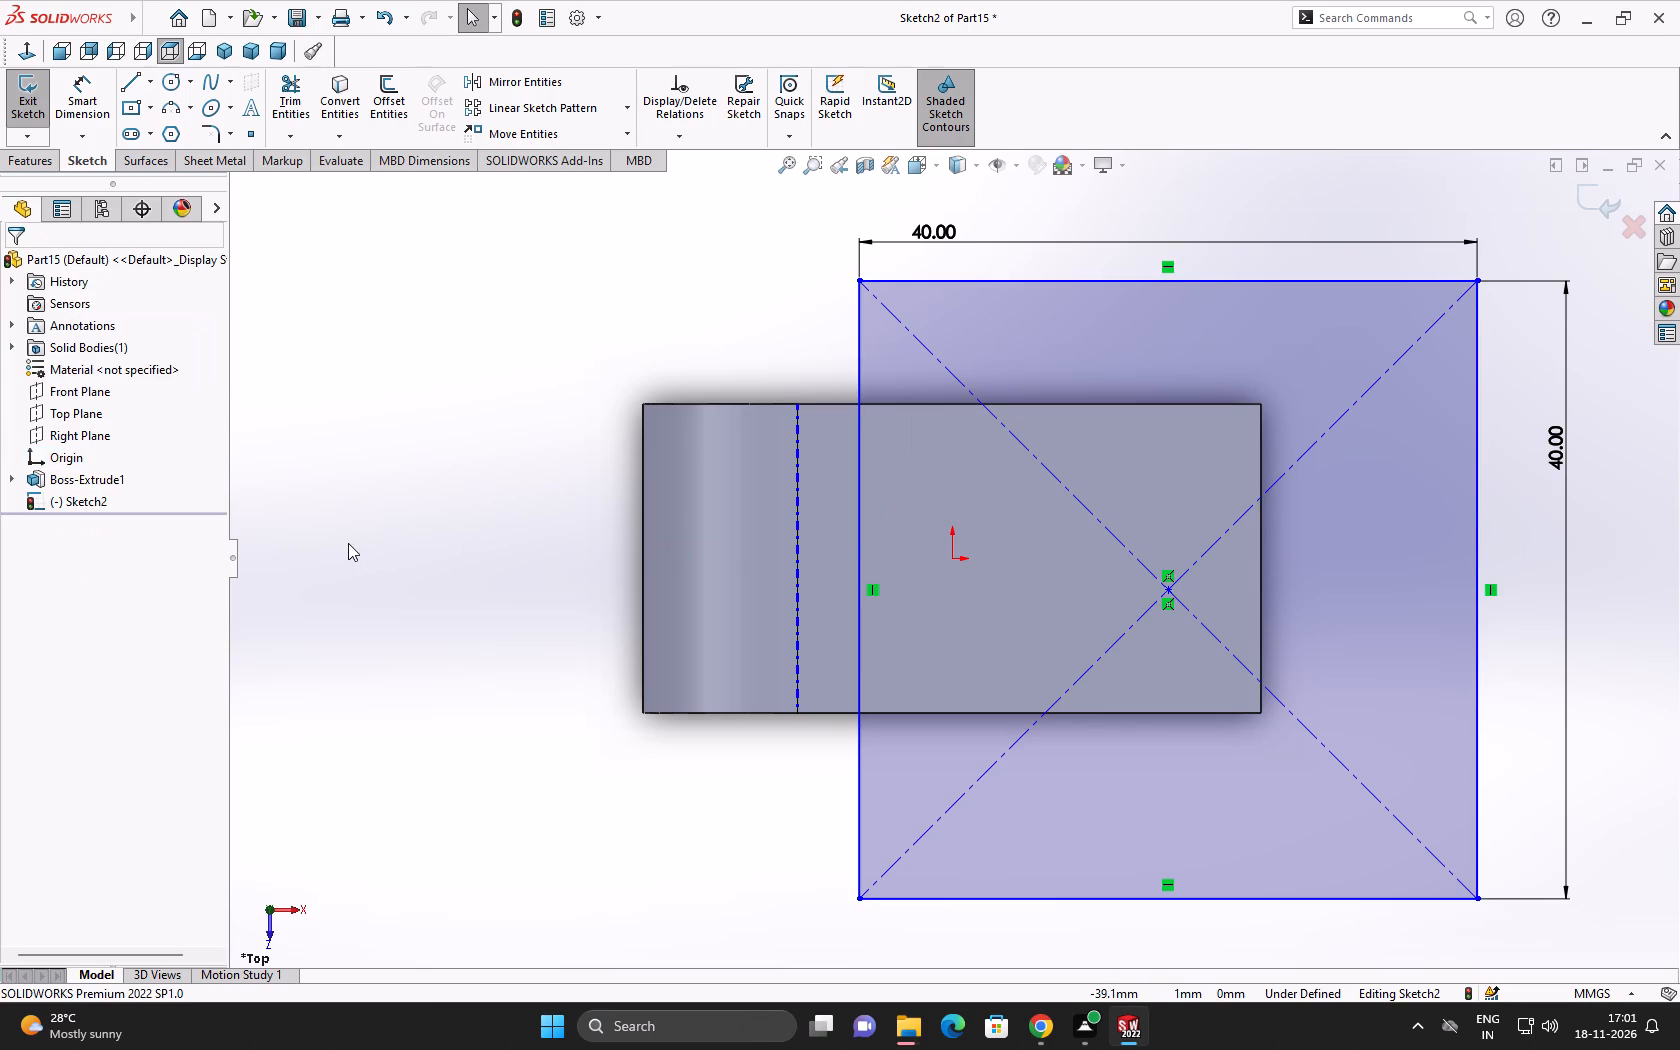
# Dimension the distance between the block's right edge and the rectangle's left edge as -20 mm, moving the rectangle outside the block.
pyautogui.click(71, 91)
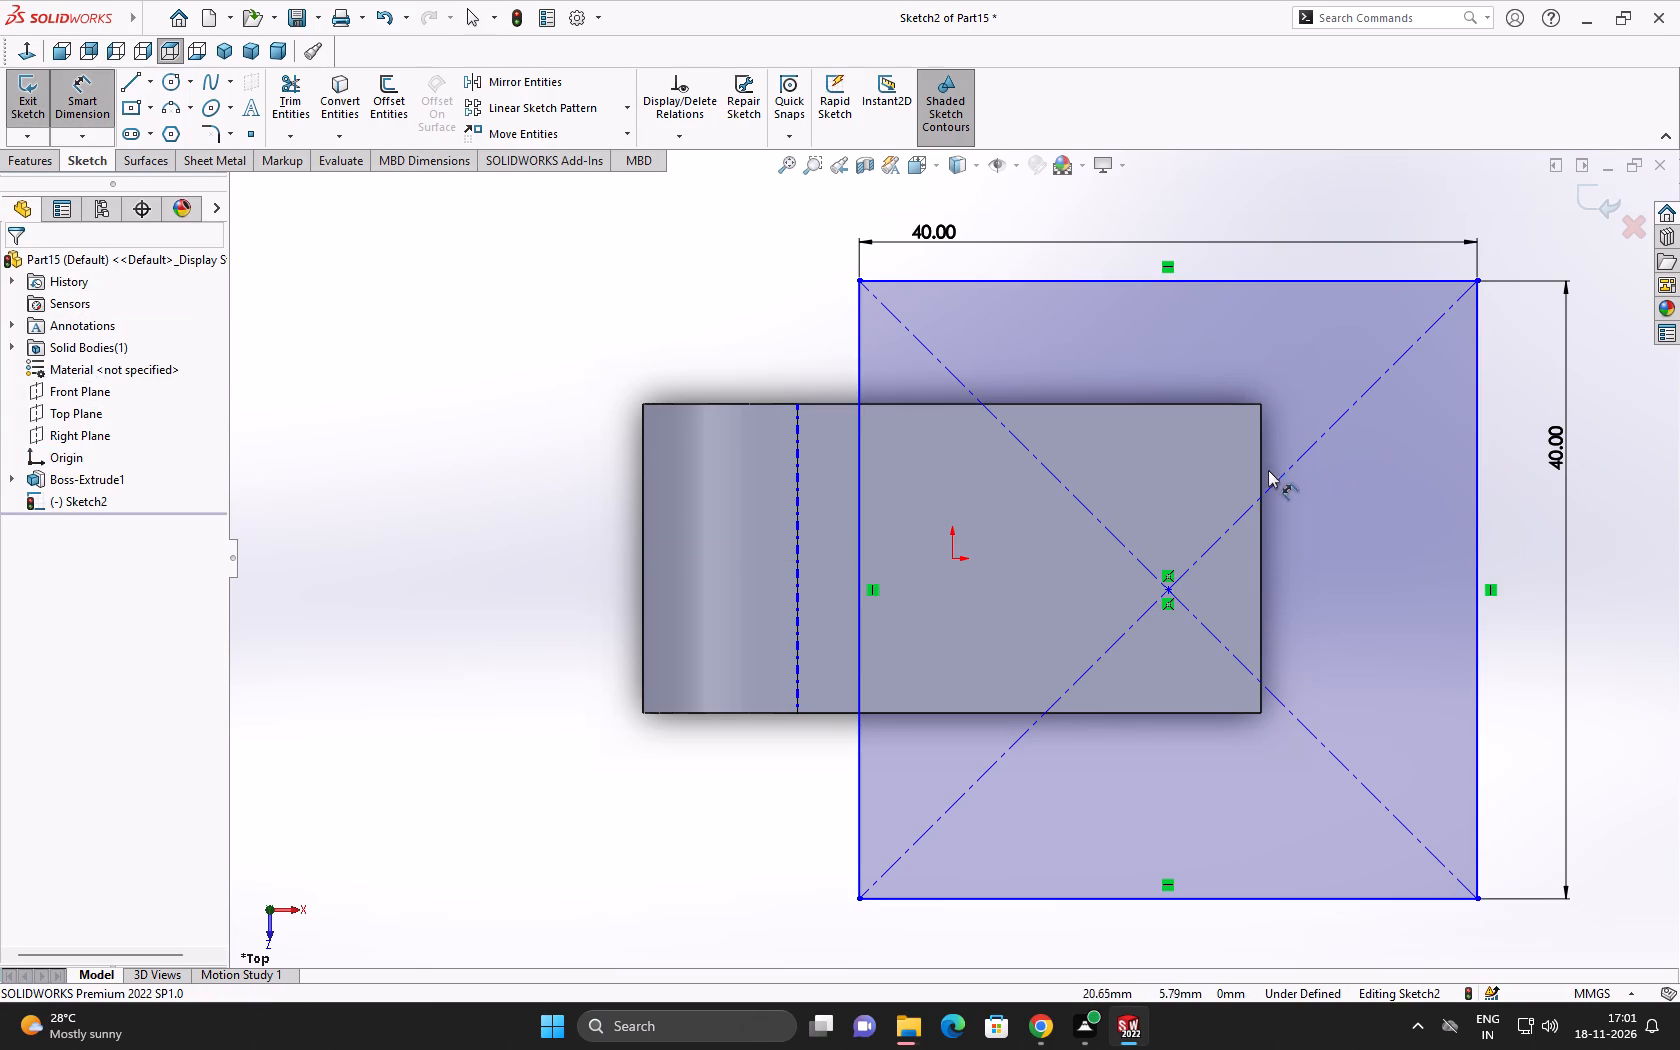
pyautogui.click(1263, 473)
pyautogui.click(861, 336)
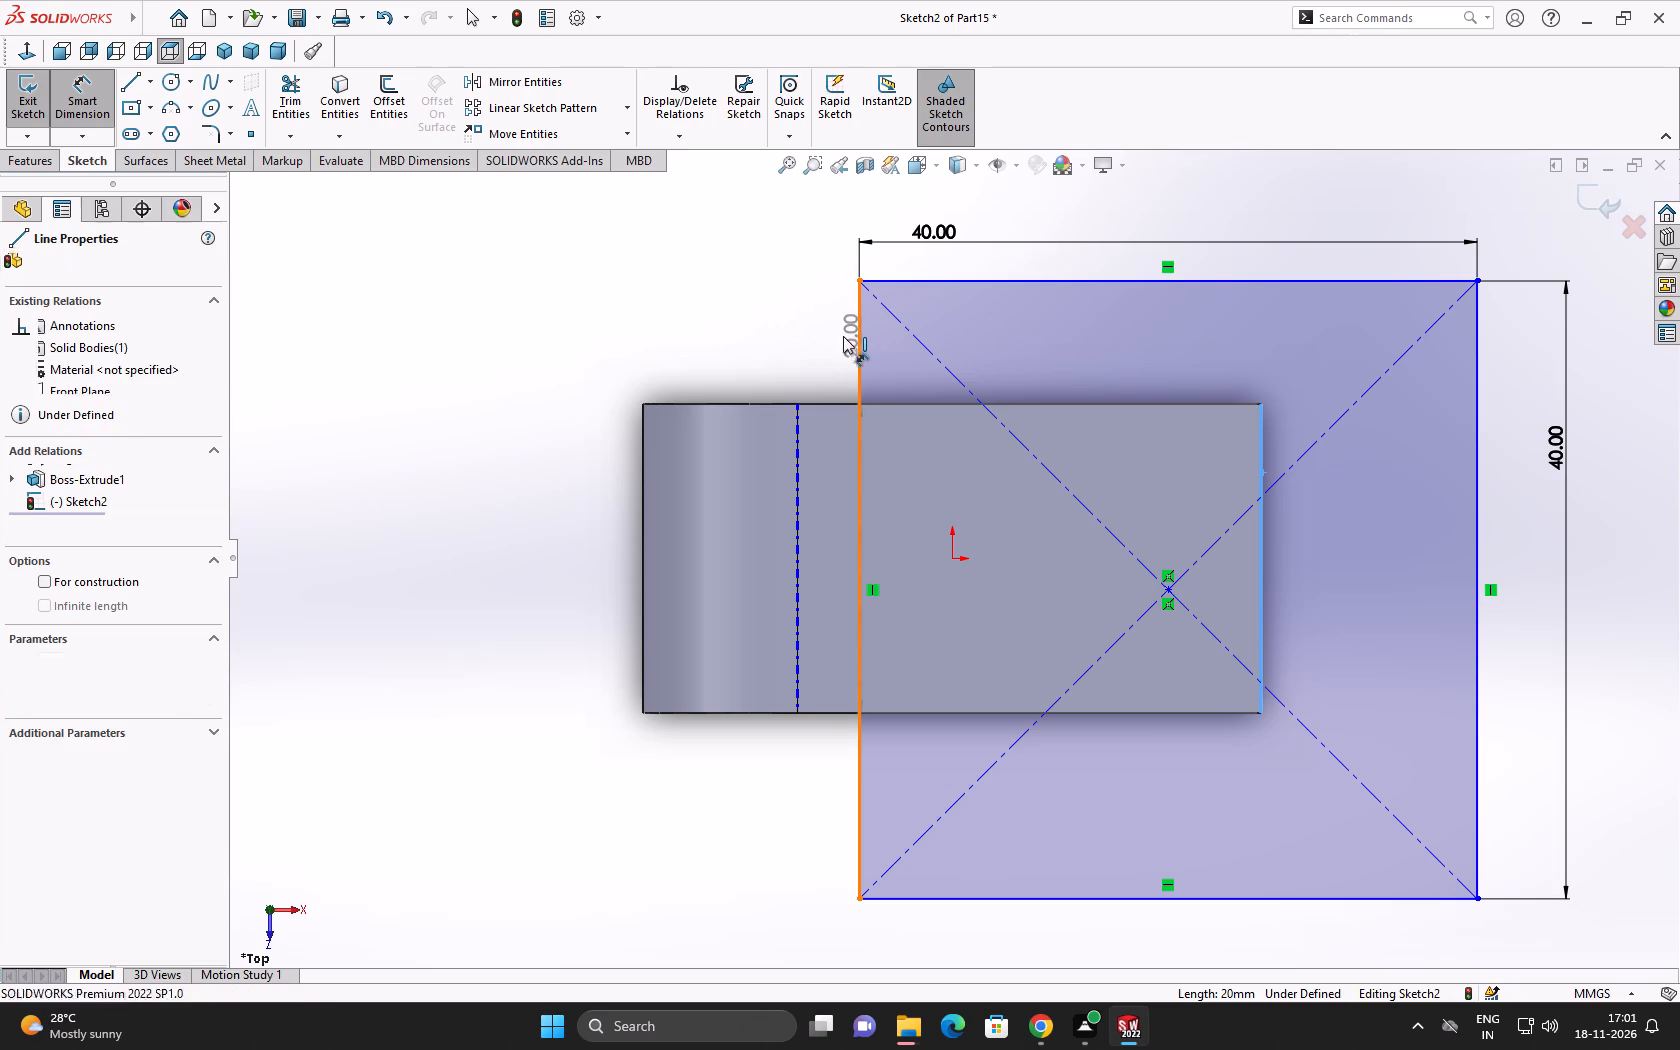
pyautogui.click(913, 349)
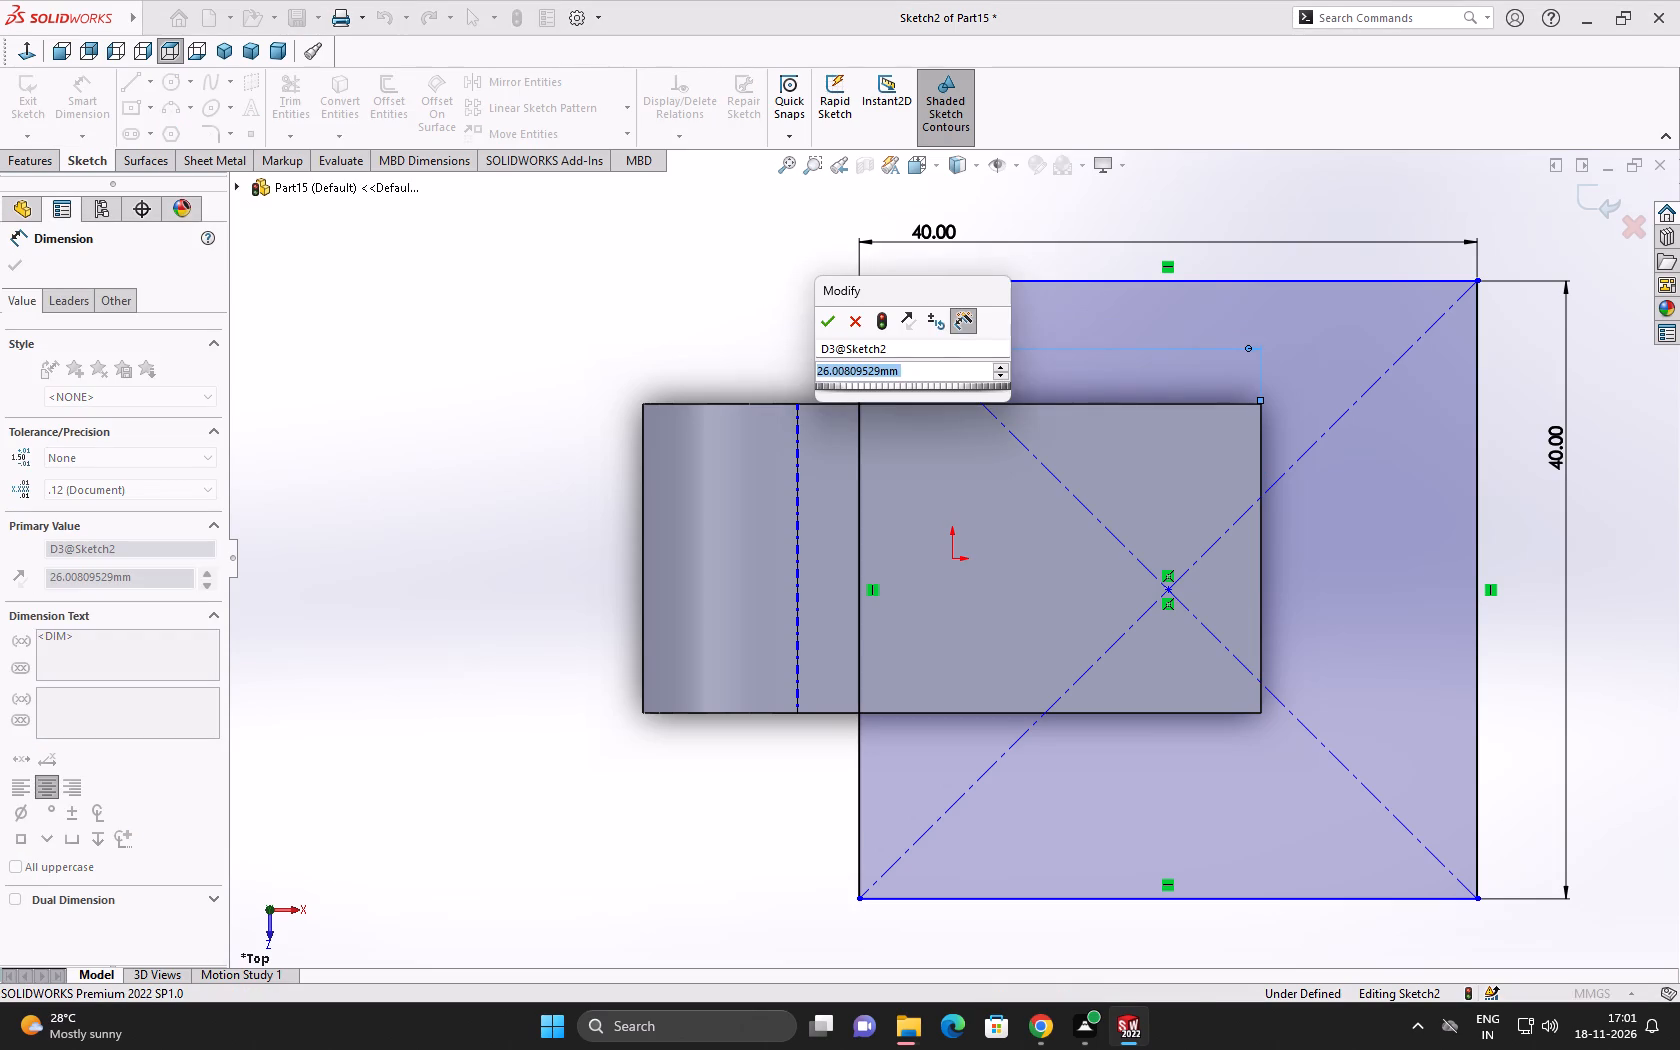
pyautogui.write('-20')
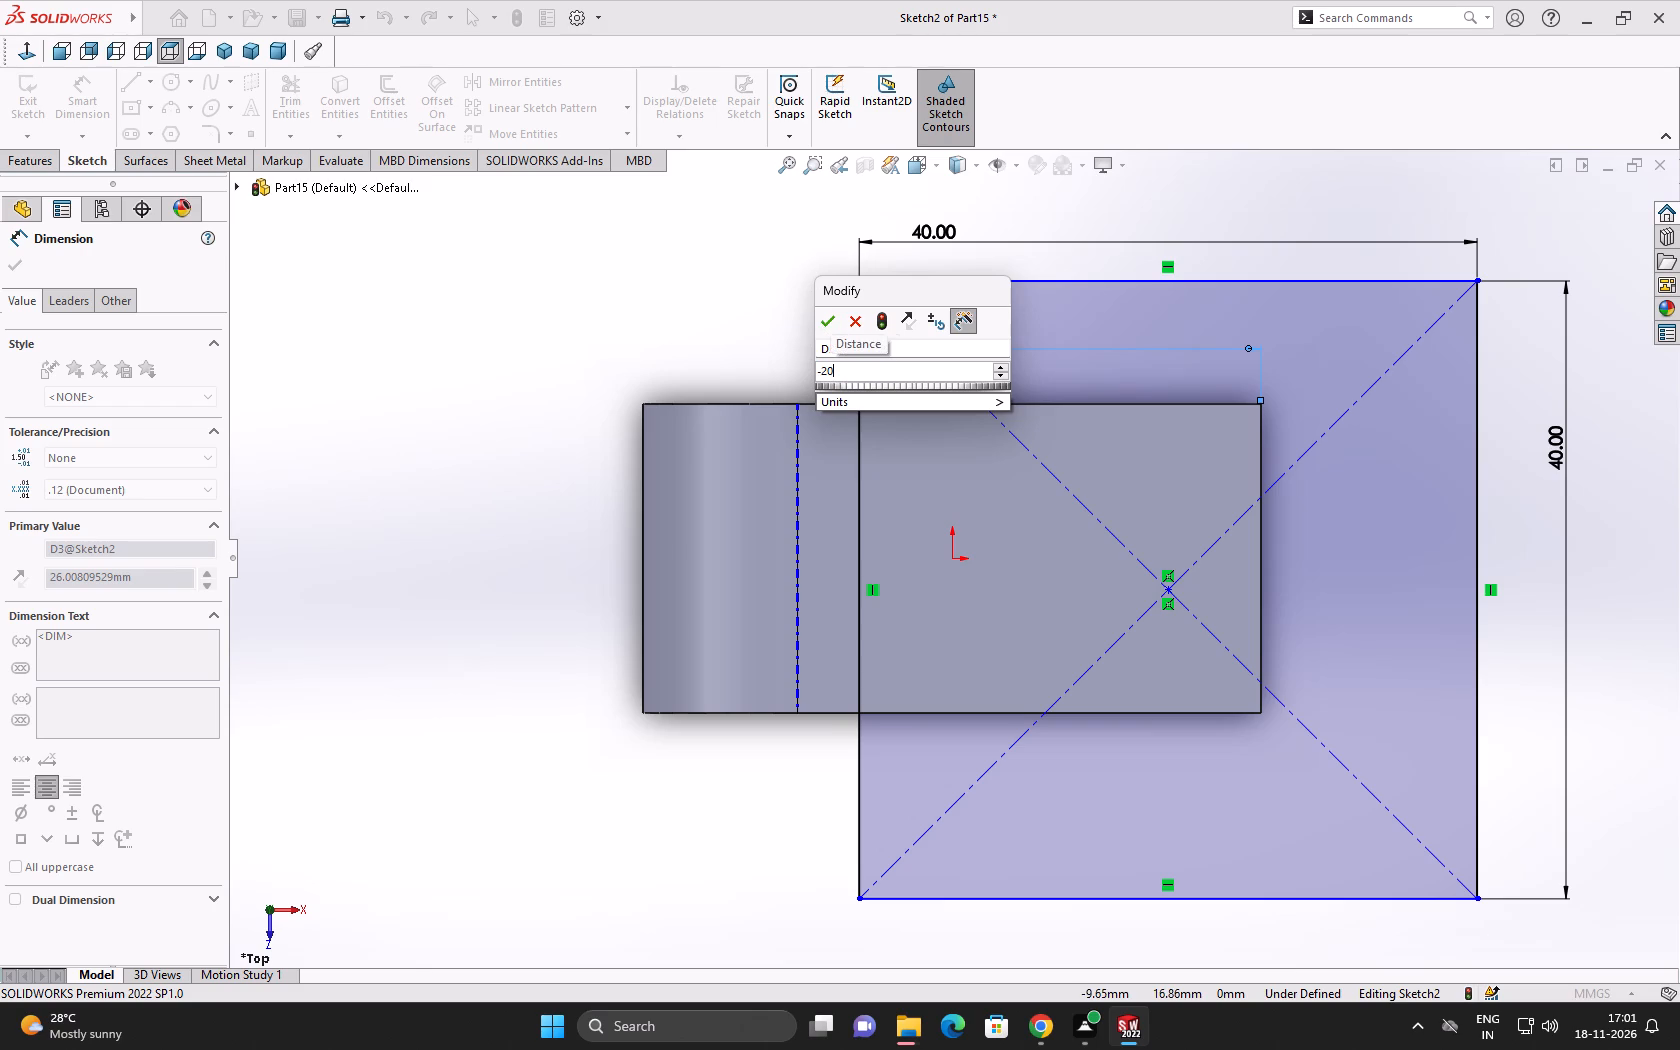
pyautogui.click(827, 322)
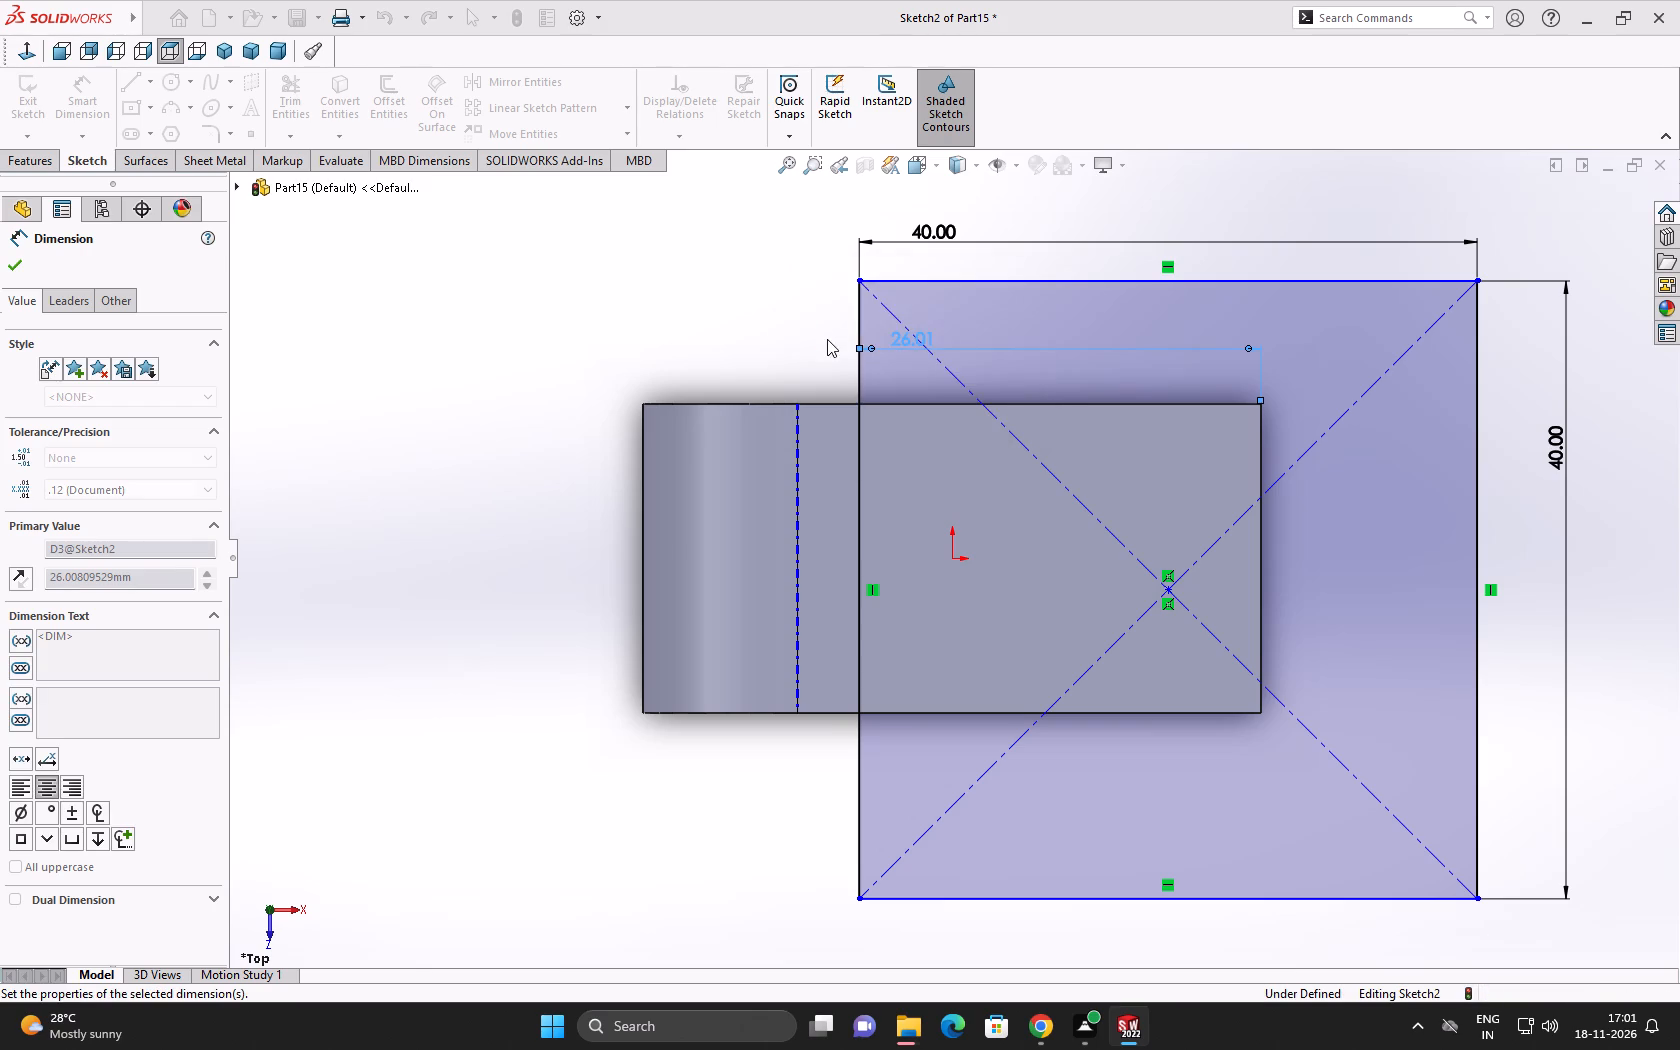
pyautogui.scroll(2, 1494, 530)
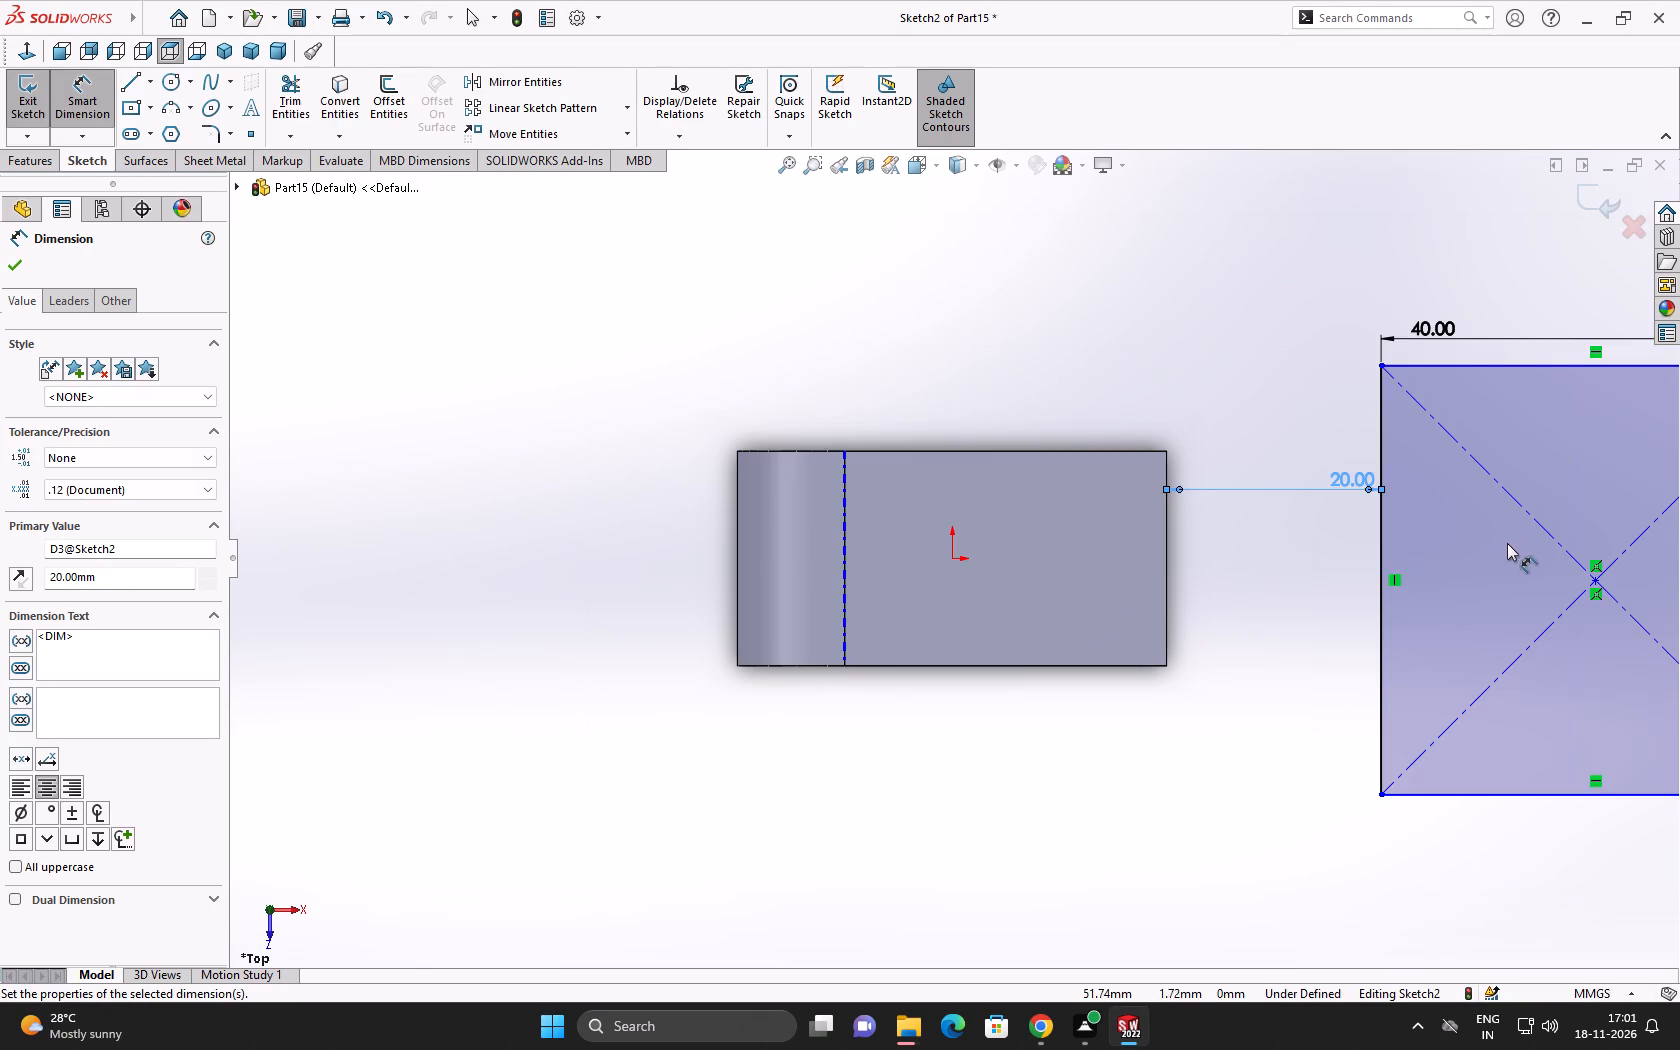
pyautogui.scroll(1, 1499, 567)
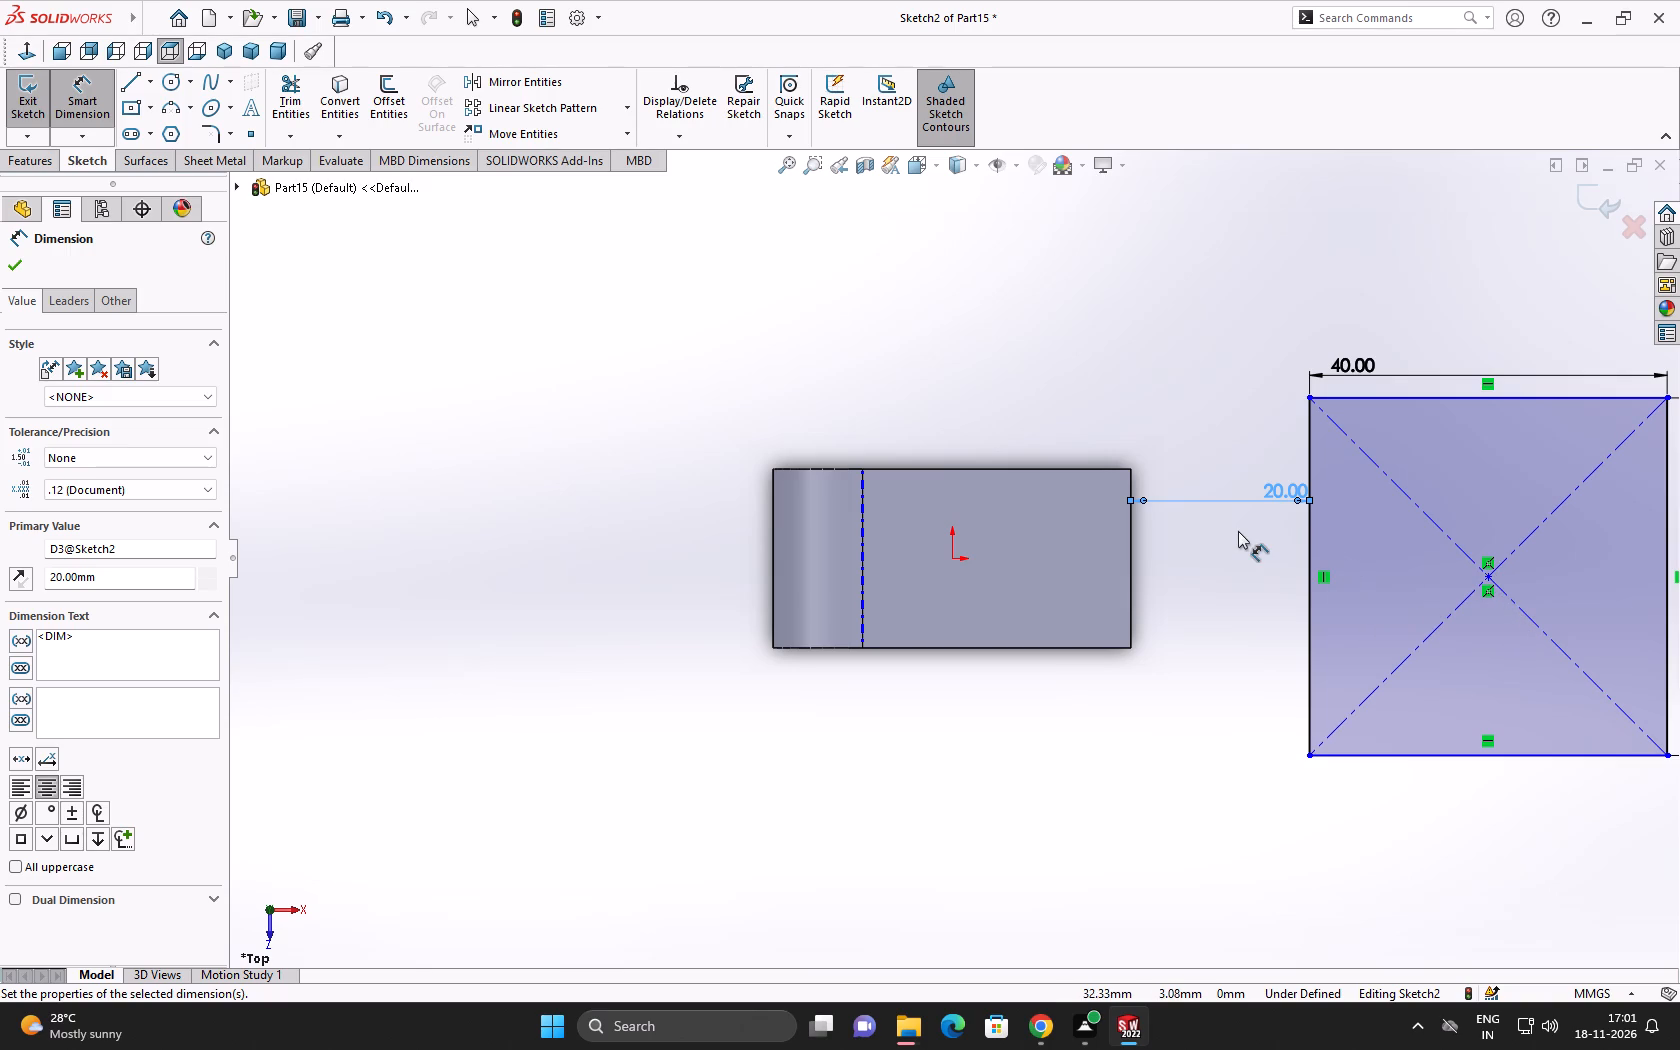
# Set the distance between the block's right edge and the rectangle's left edge to 0 mm.
pyautogui.doubleClick(1281, 491)
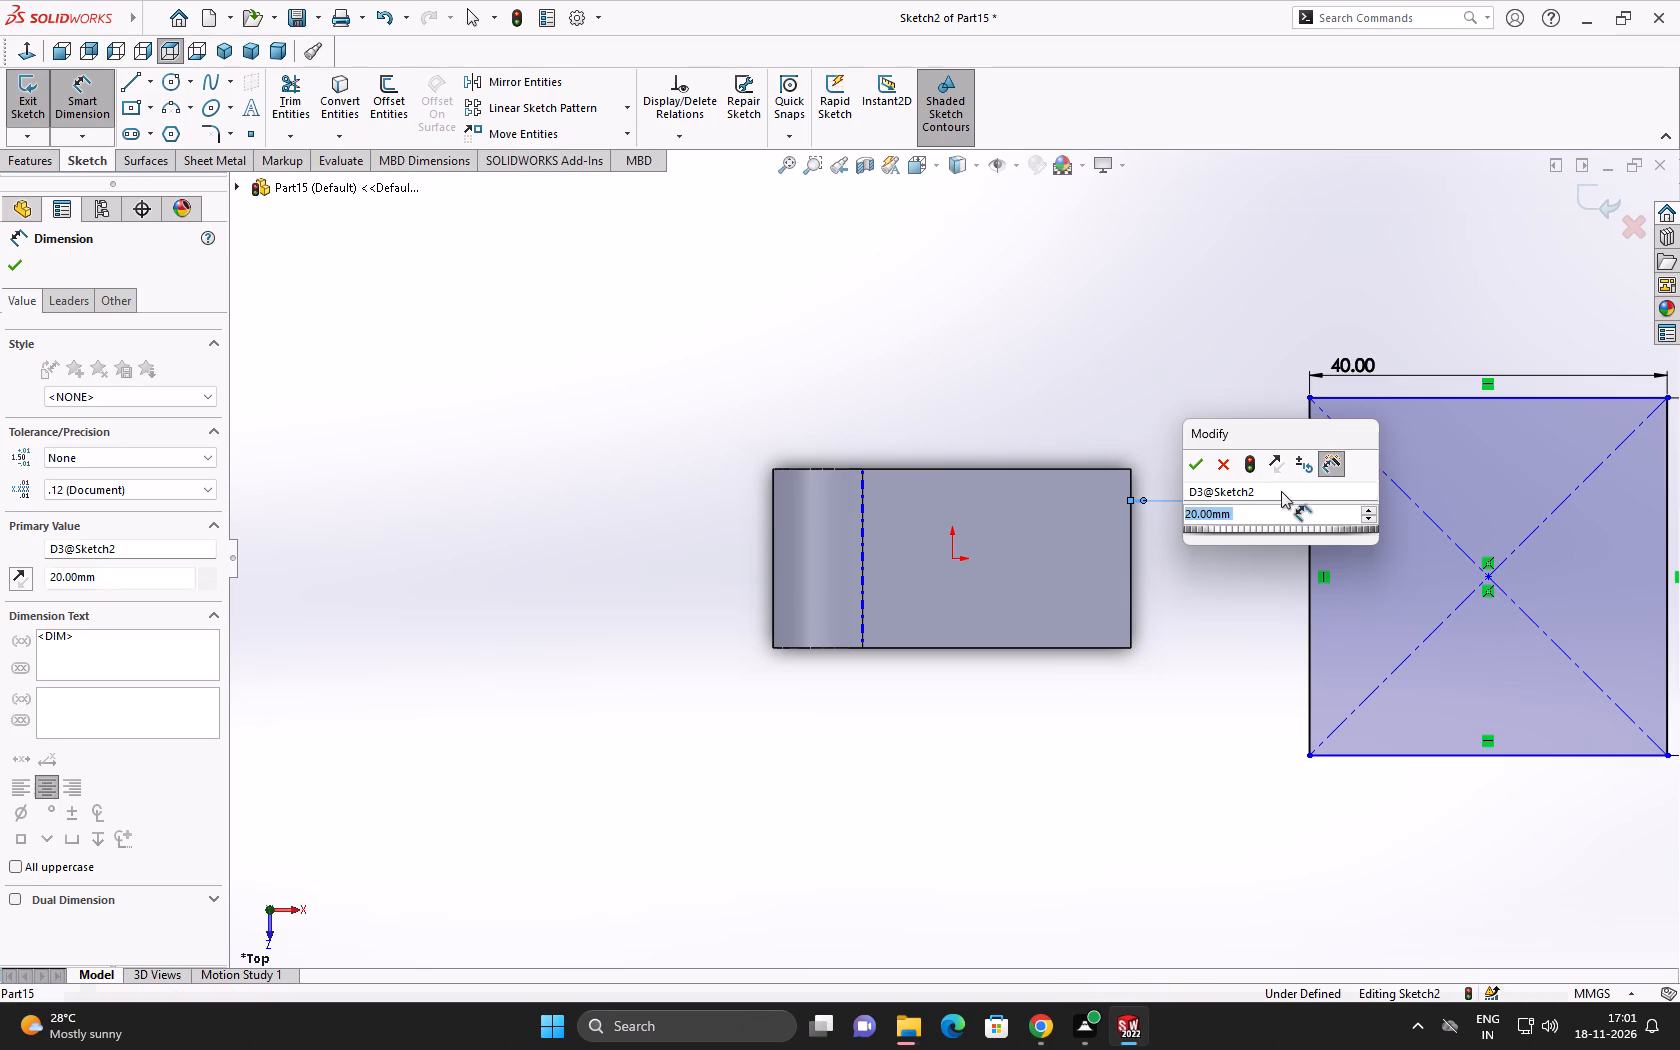
pyautogui.press('0')
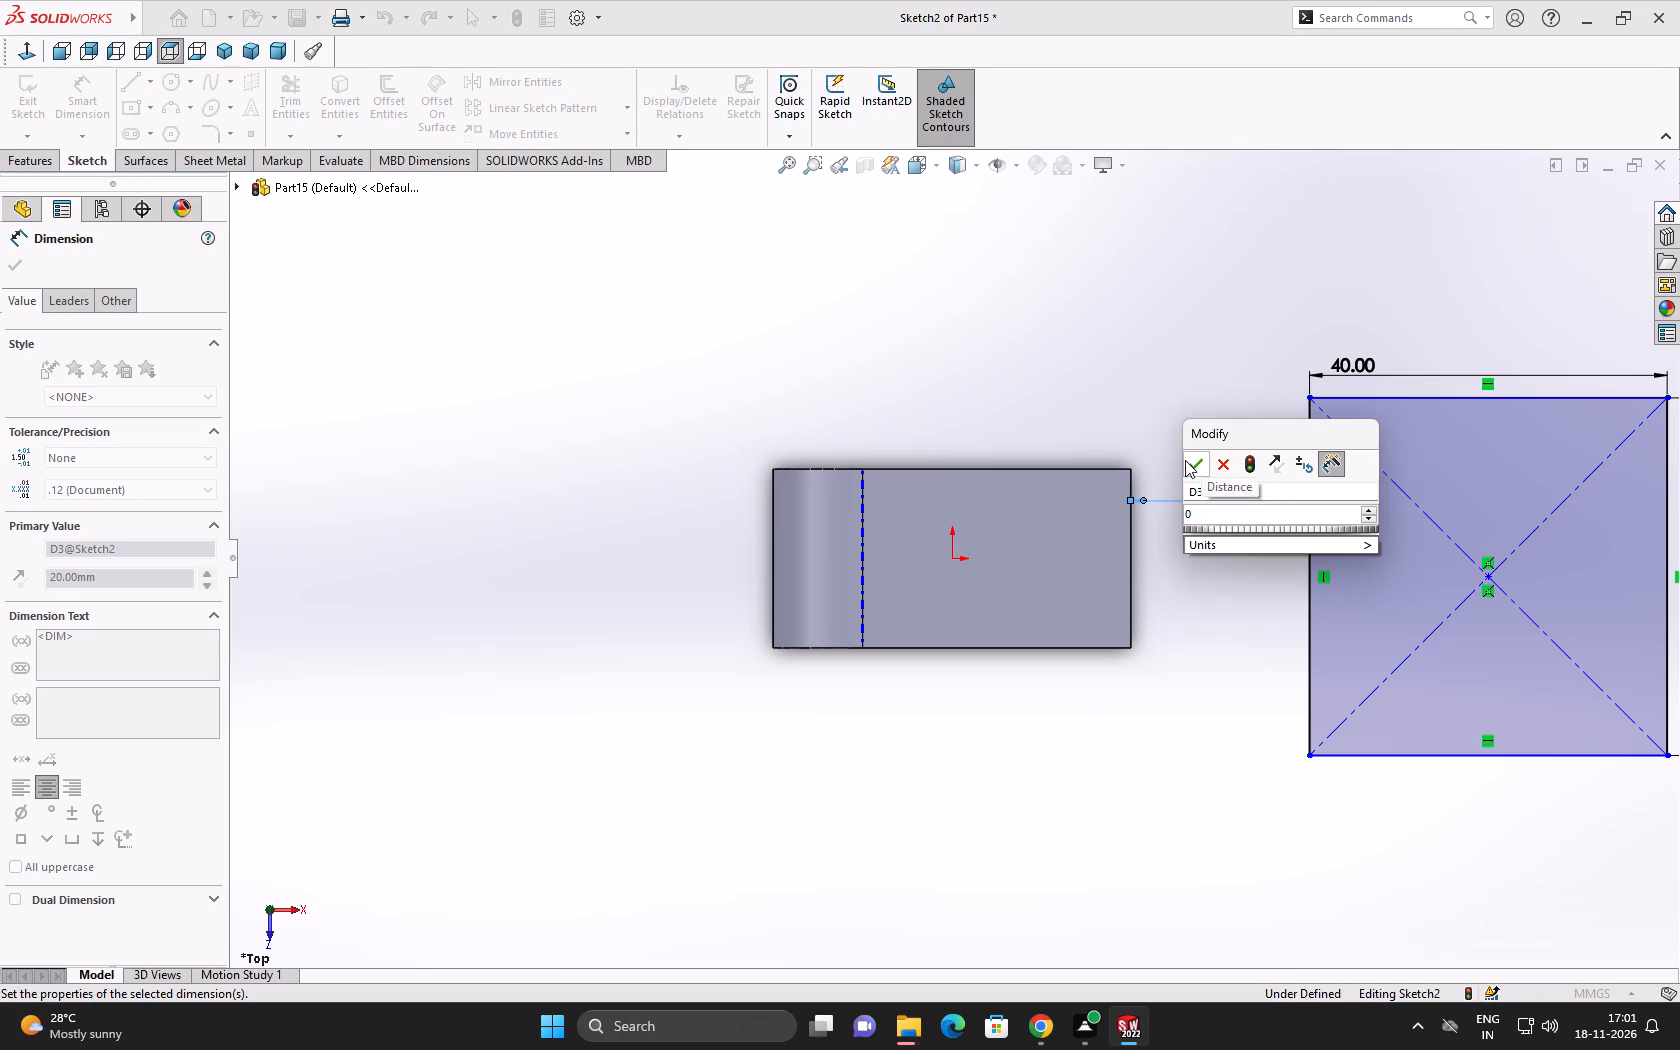
pyautogui.click(1185, 460)
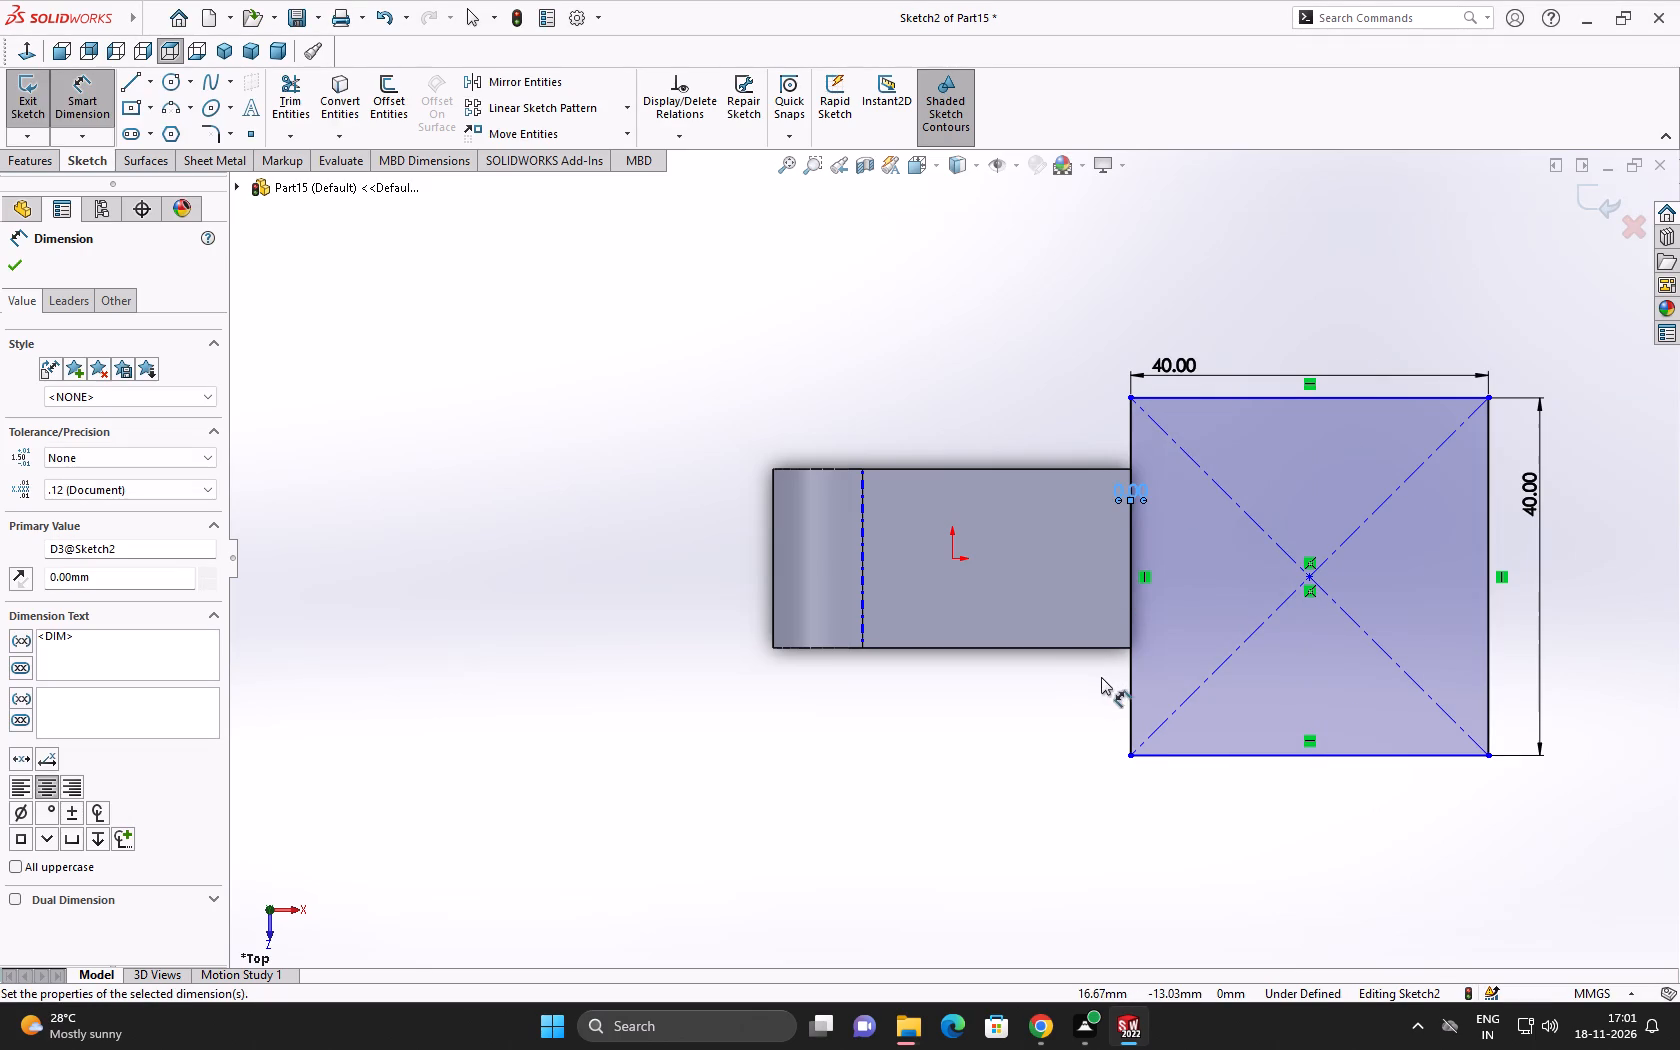
pyautogui.click(1077, 742)
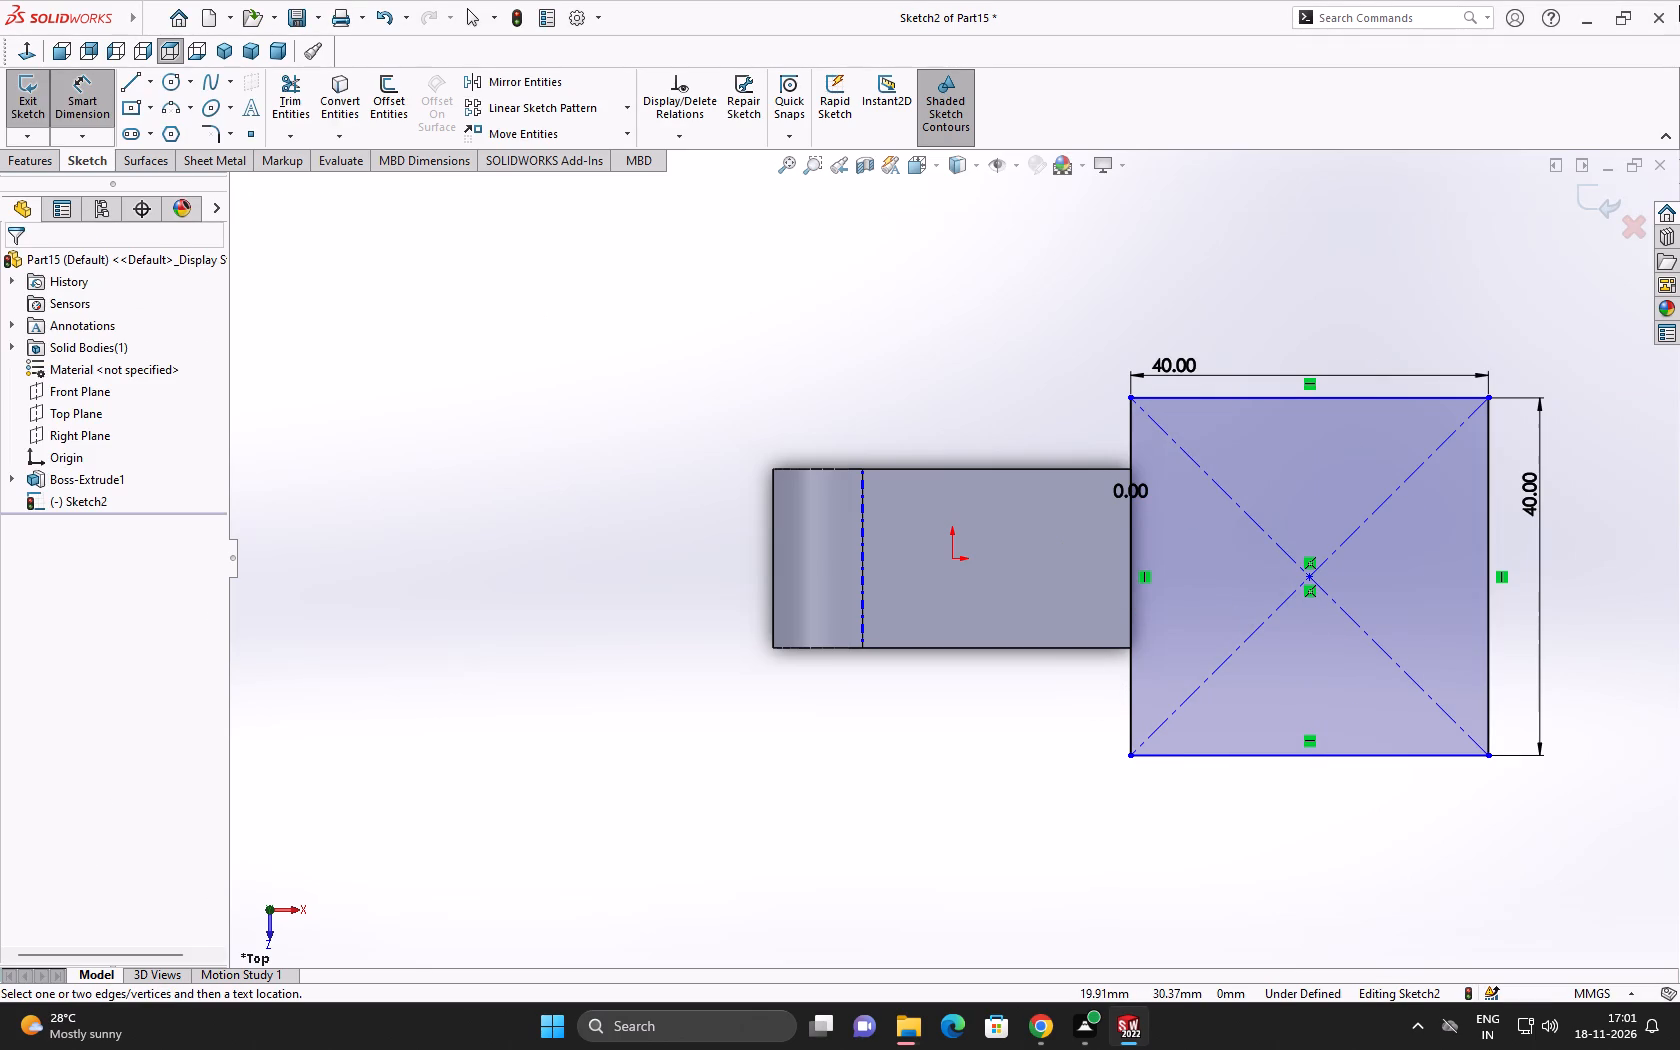
pyautogui.click(97, 107)
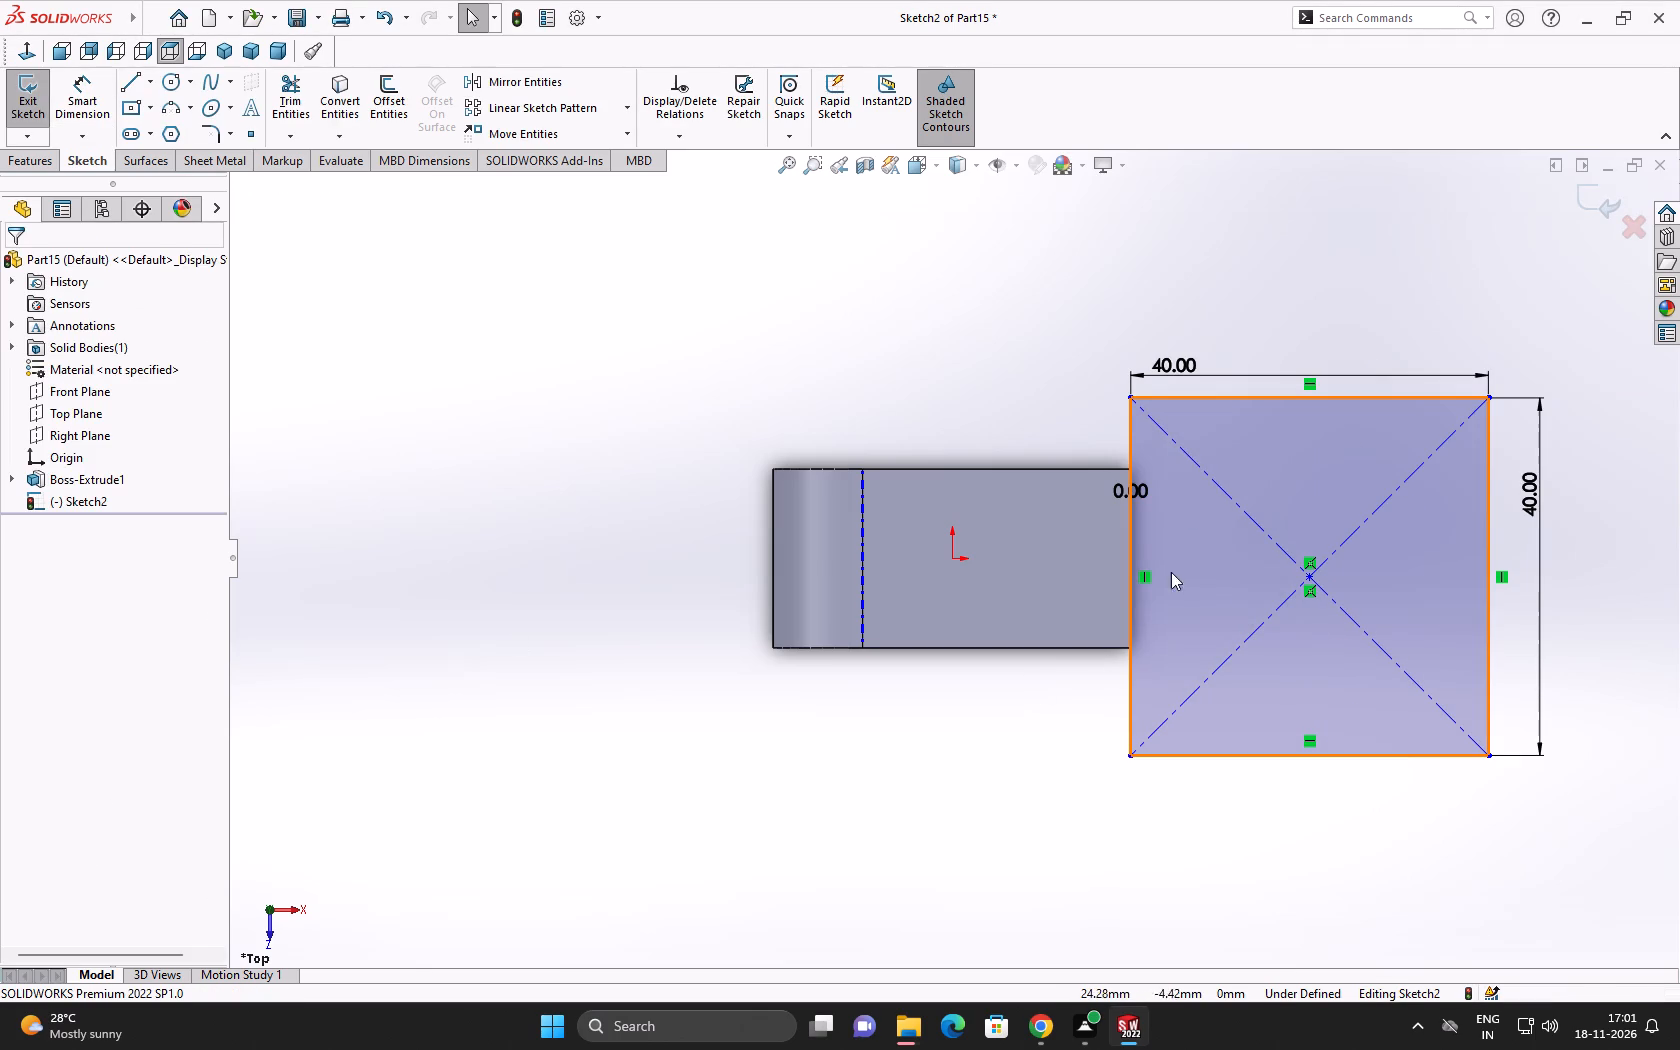
# Add a Horizontal relation between the rectangle's center point and the origin.
pyautogui.keyDown('ctrl'); pyautogui.click(1309, 578); pyautogui.keyUp('ctrl')
pyautogui.keyDown('ctrl'); pyautogui.click(952, 558); pyautogui.keyUp('ctrl')
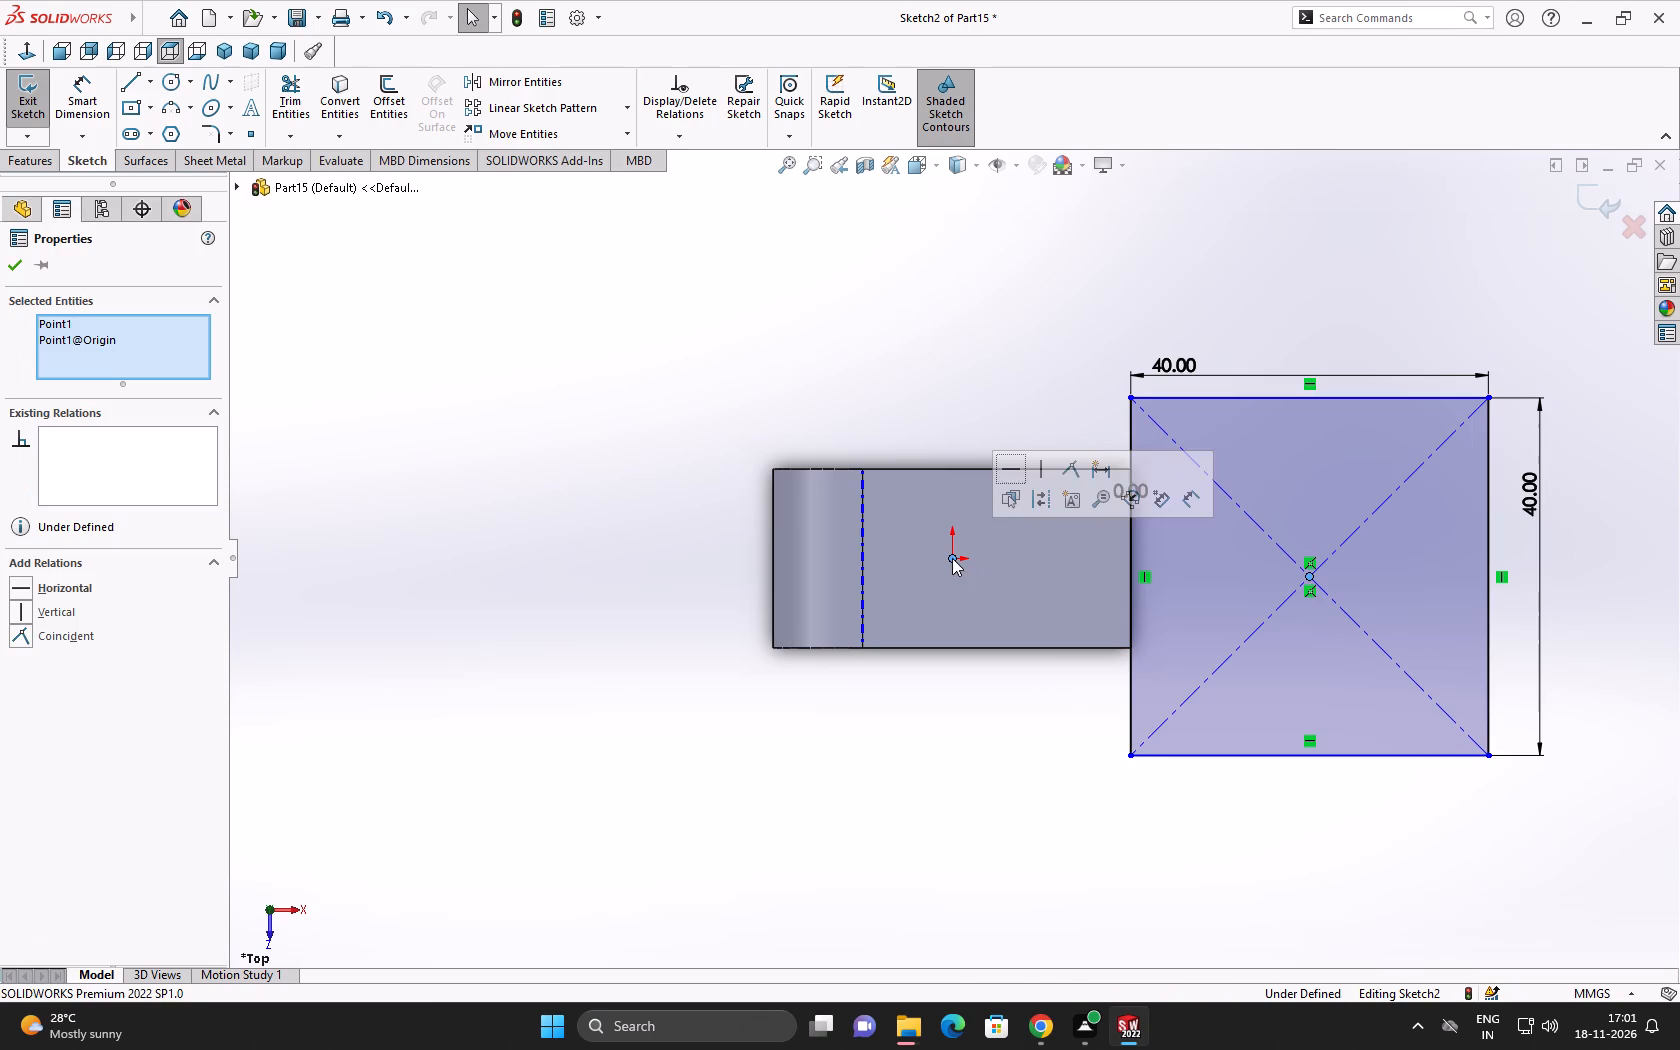
pyautogui.click(1003, 472)
pyautogui.click(902, 393)
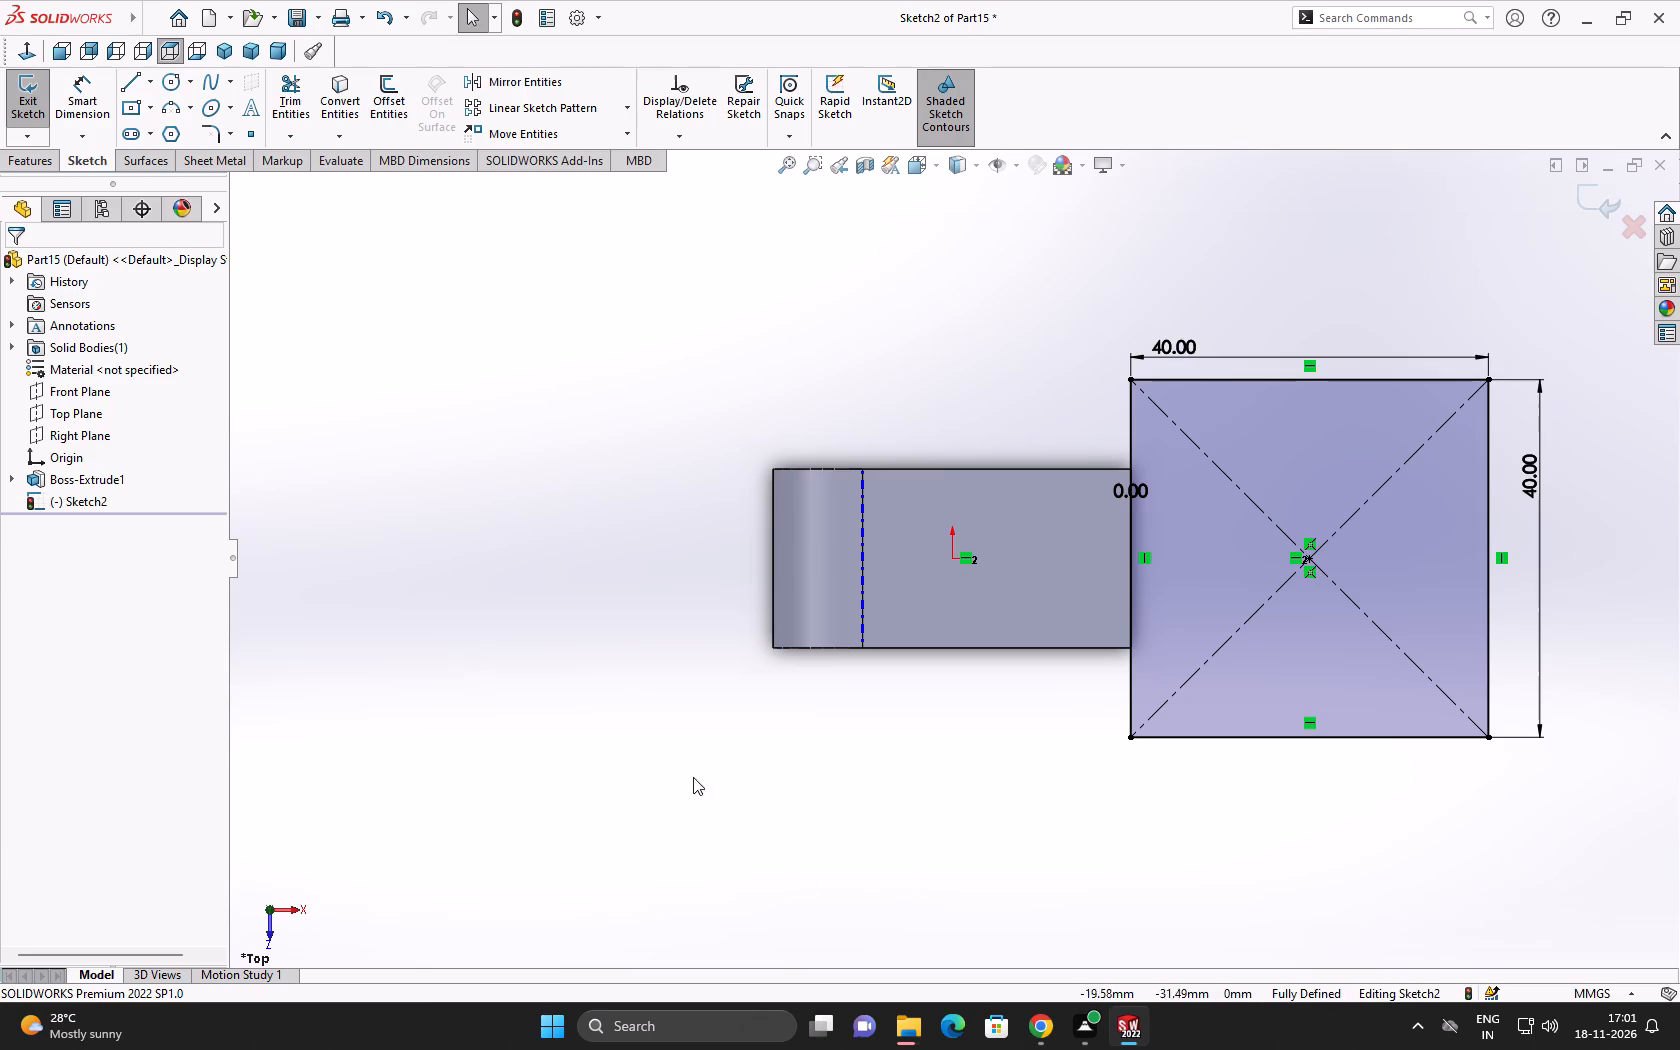
# Extrude the 40 by 40 mm square 10 mm with the Mid Plane end condition, merged with the block.
pyautogui.scroll(1, 568, 714)
pyautogui.scroll(-1, 694, 653)
pyautogui.moveTo(694, 653); pyautogui.dragTo(691, 464, button='middle')
pyautogui.scroll(-1, 702, 521)
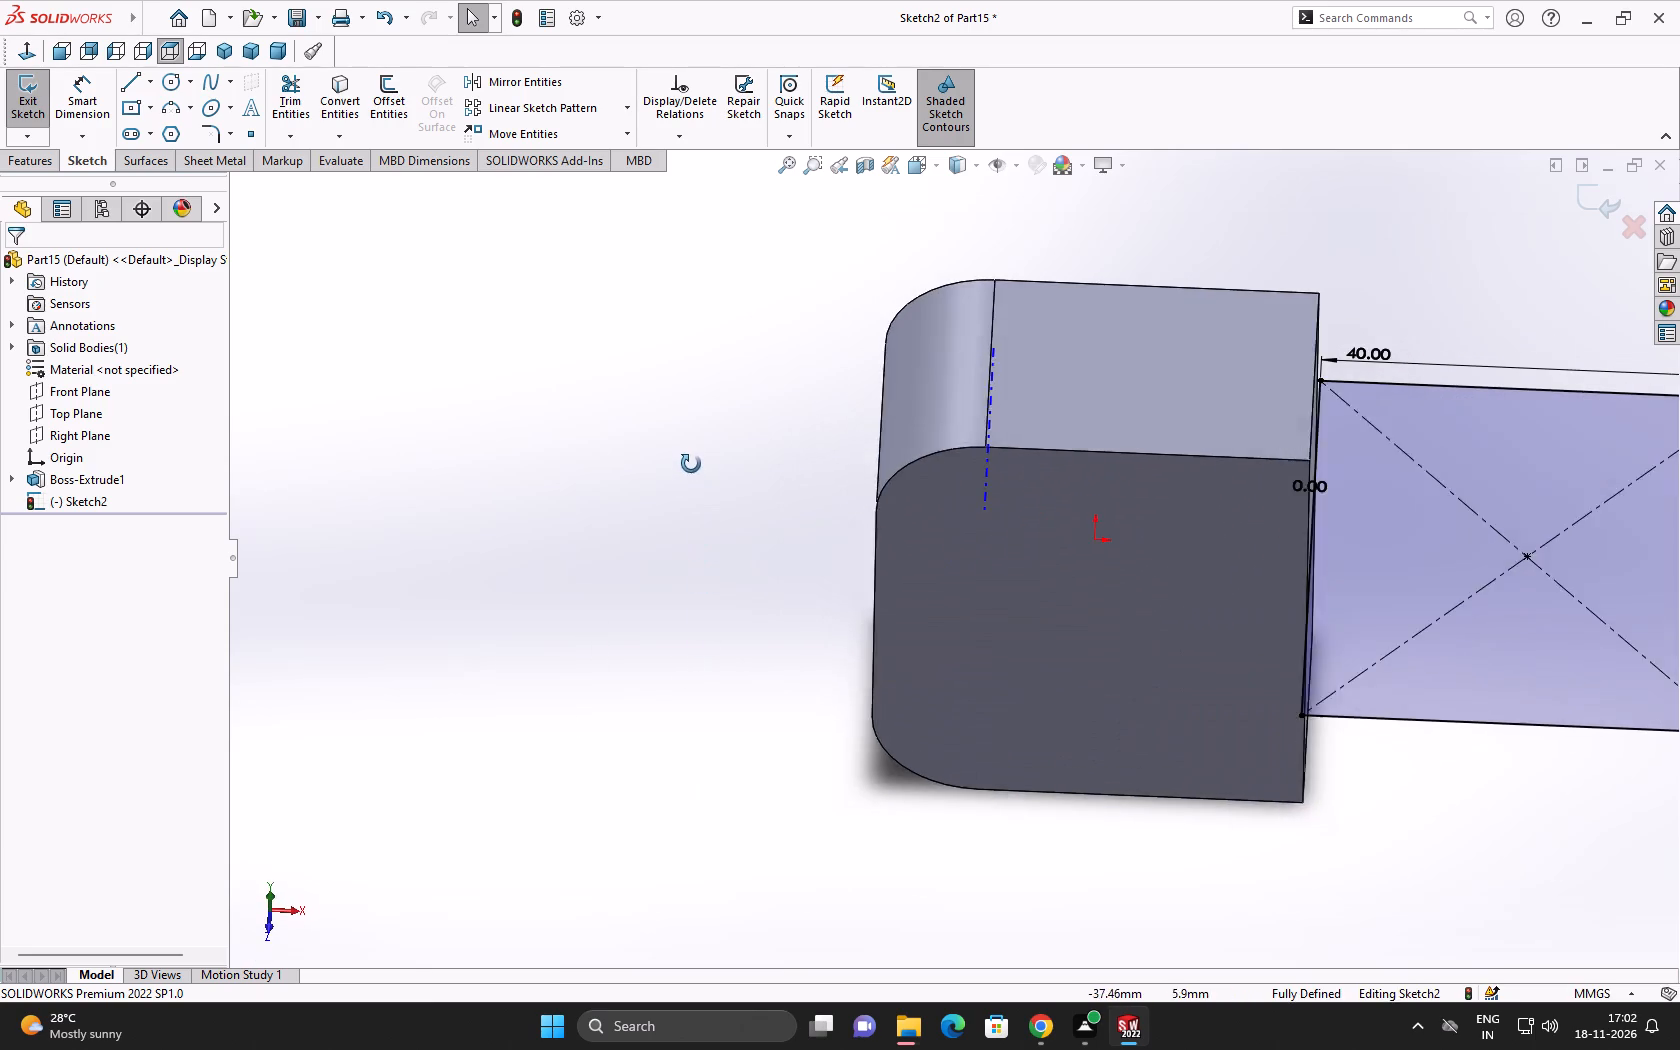
pyautogui.moveTo(691, 464); pyautogui.dragTo(686, 460, button='middle')
pyautogui.click(19, 162)
pyautogui.click(40, 84)
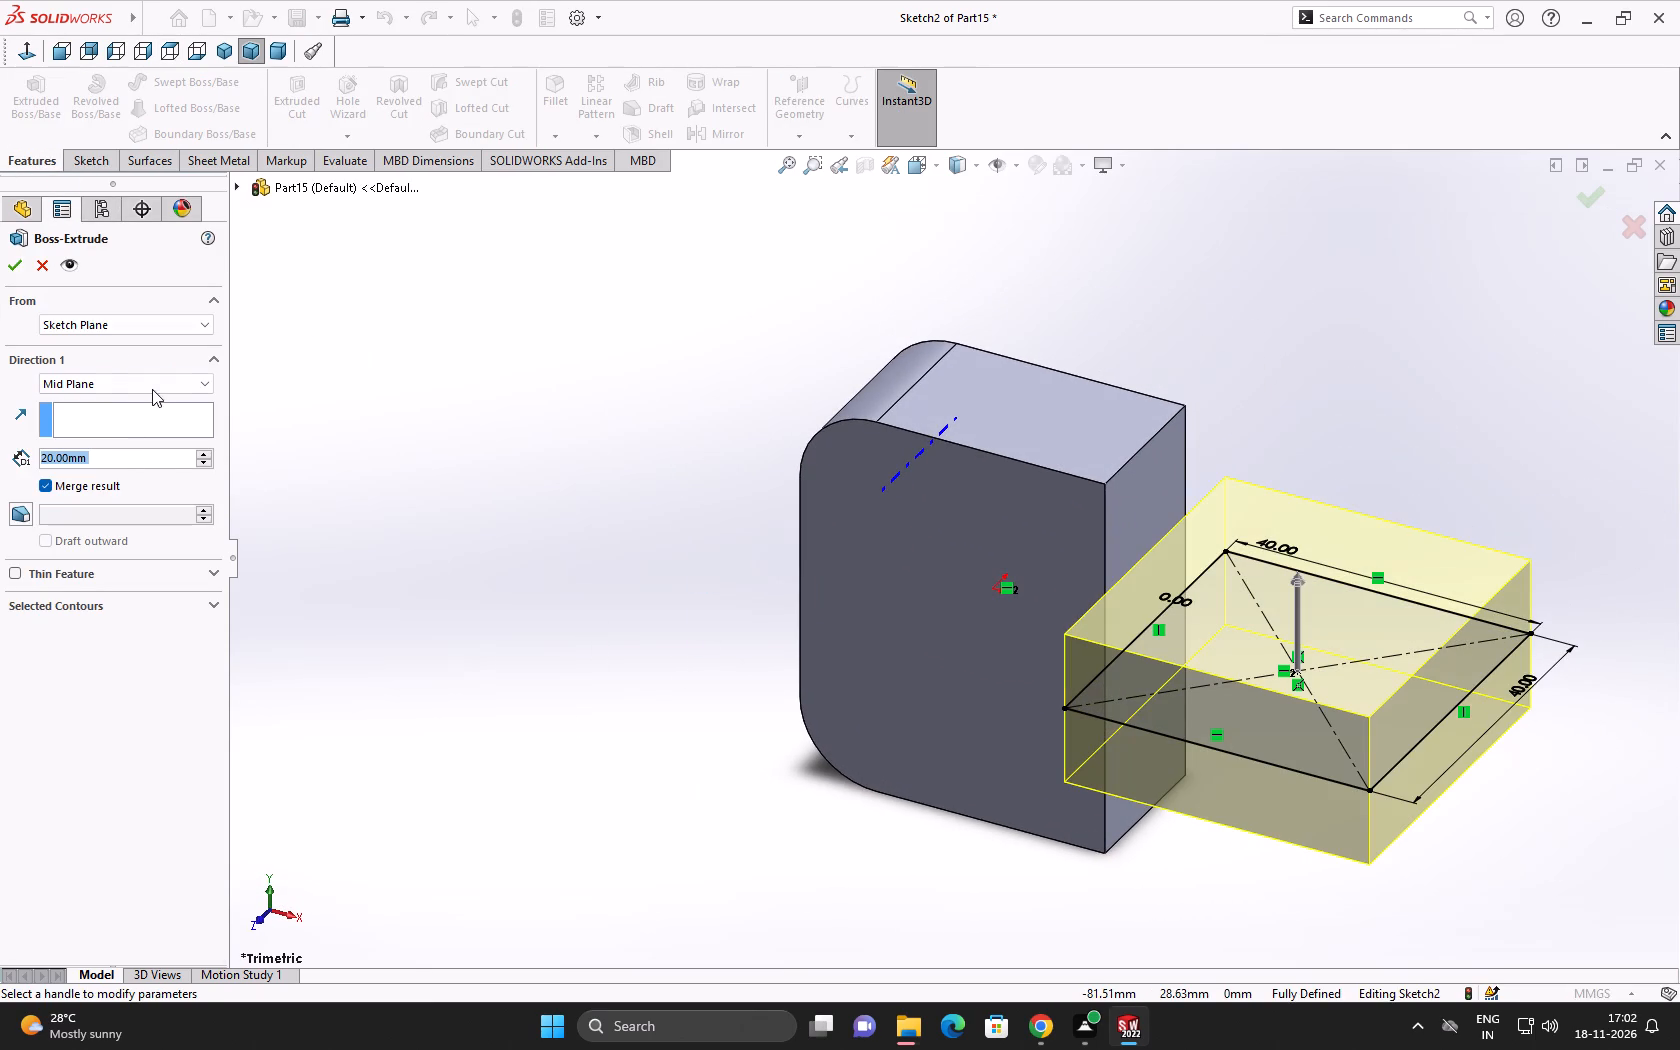
pyautogui.click(204, 461)
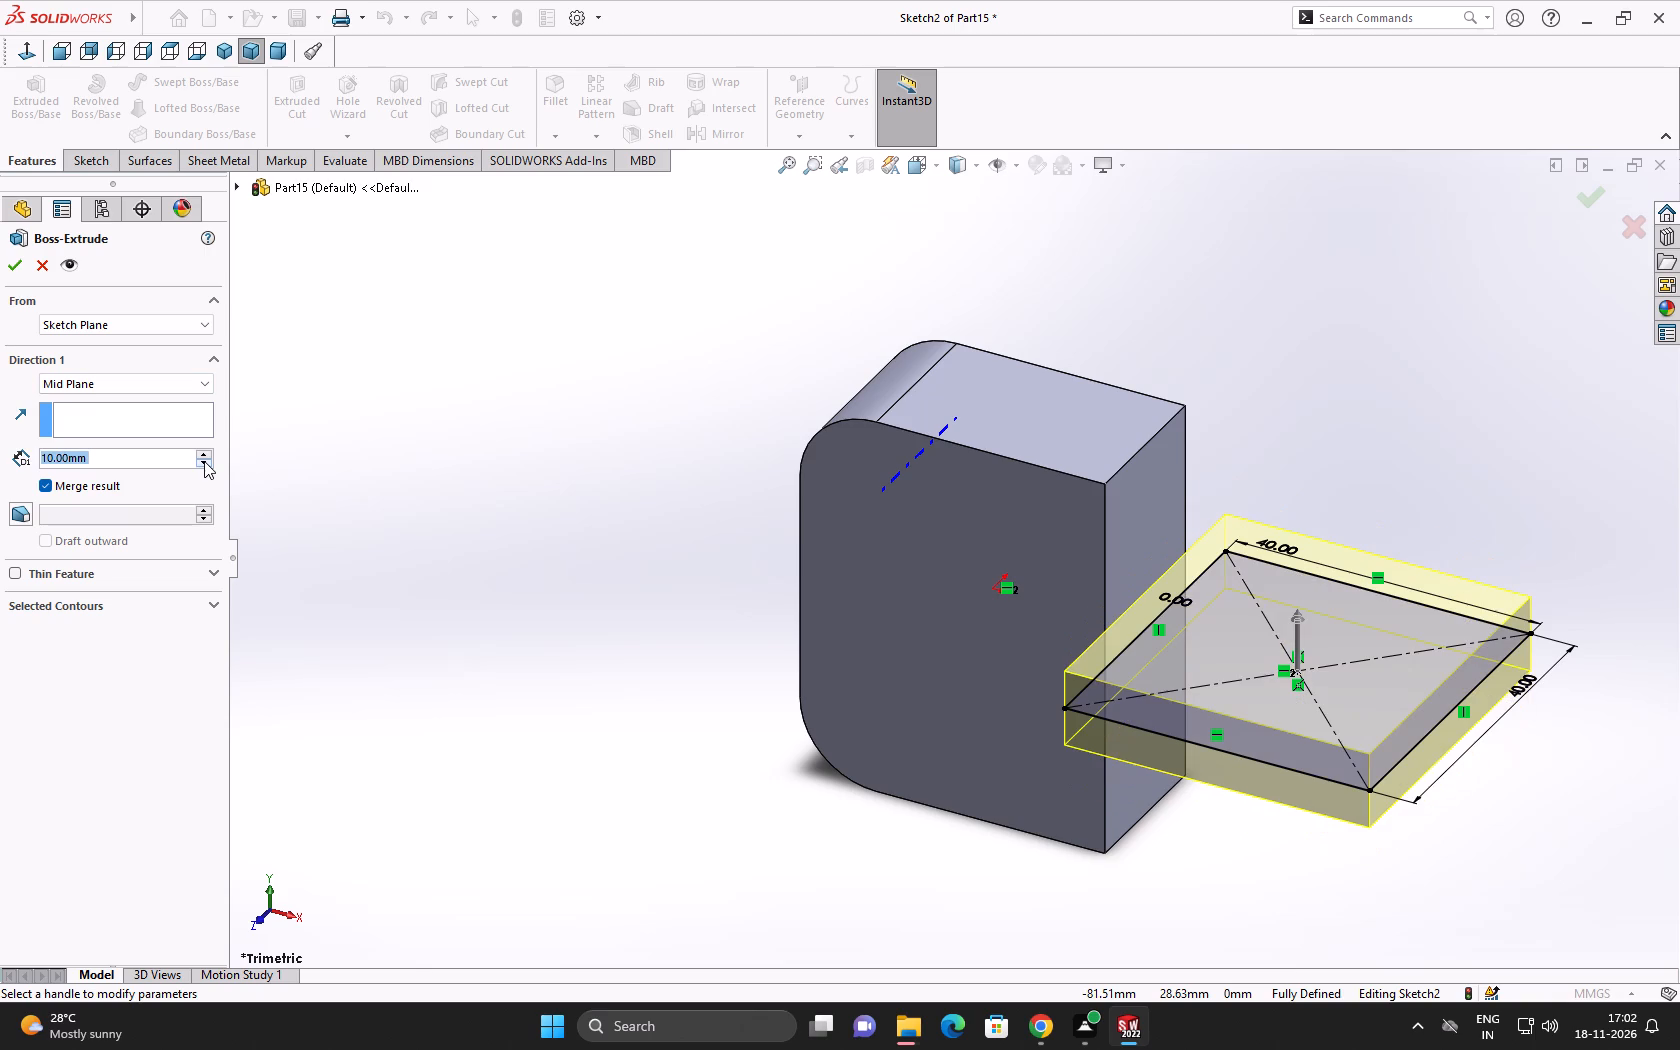
pyautogui.click(10, 270)
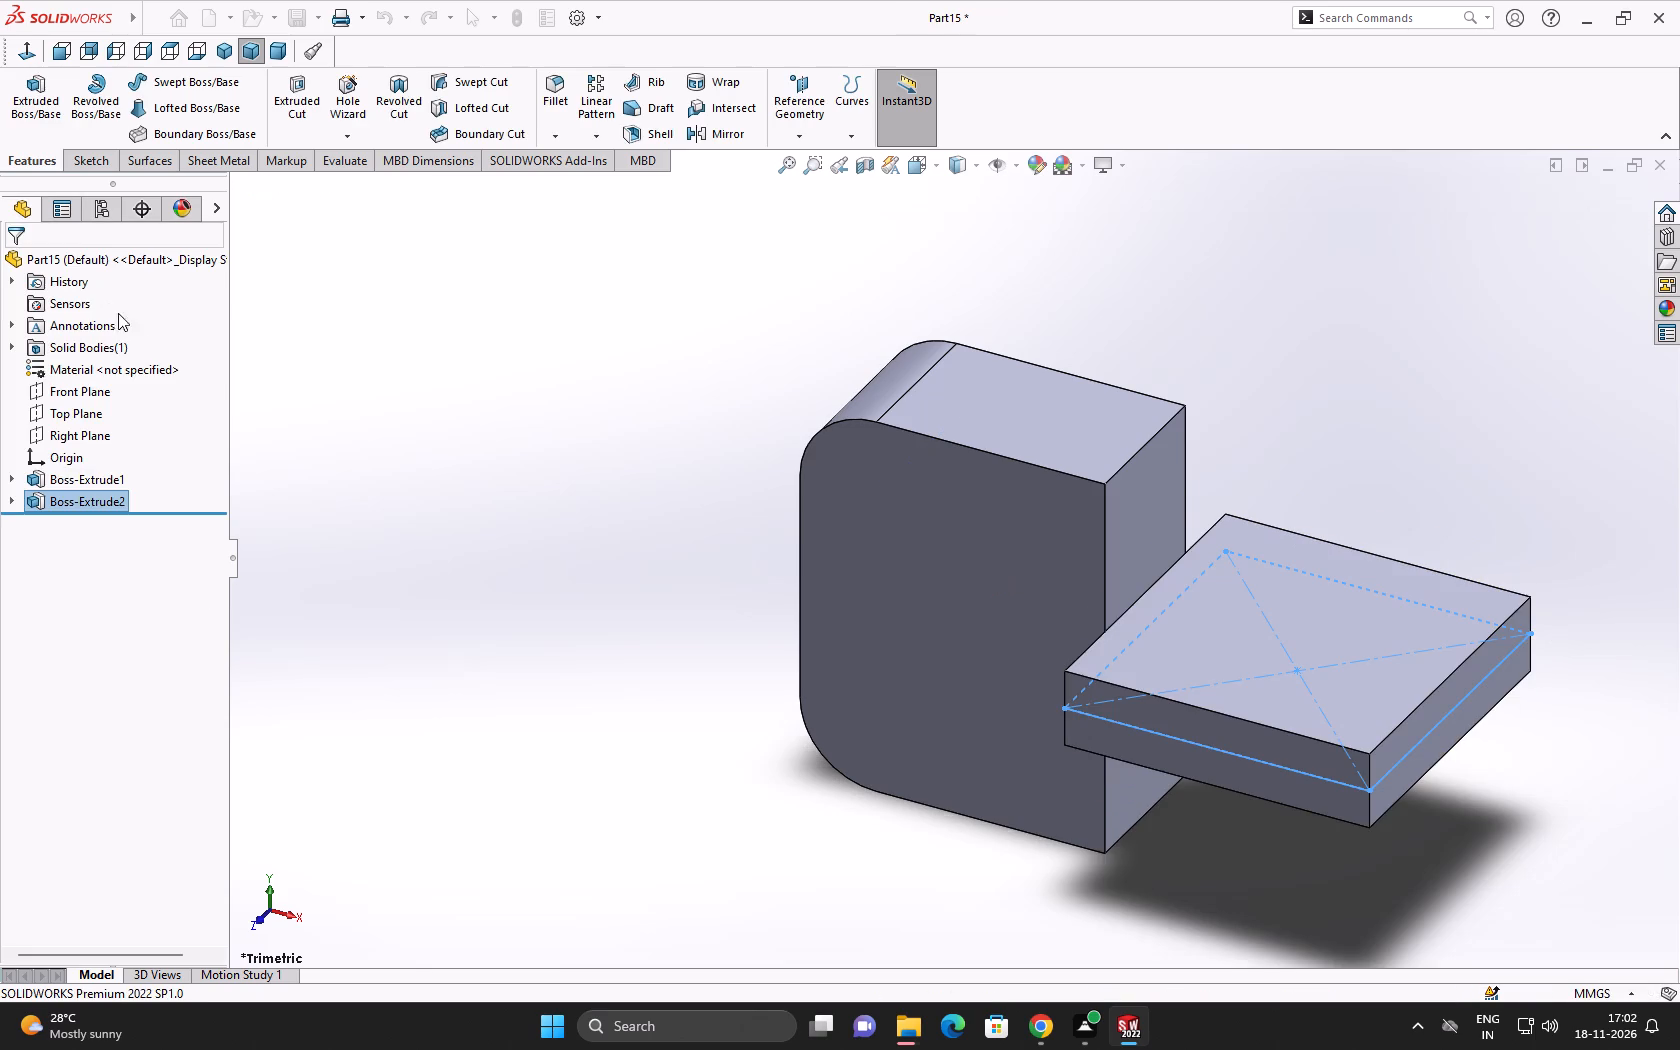
pyautogui.click(418, 463)
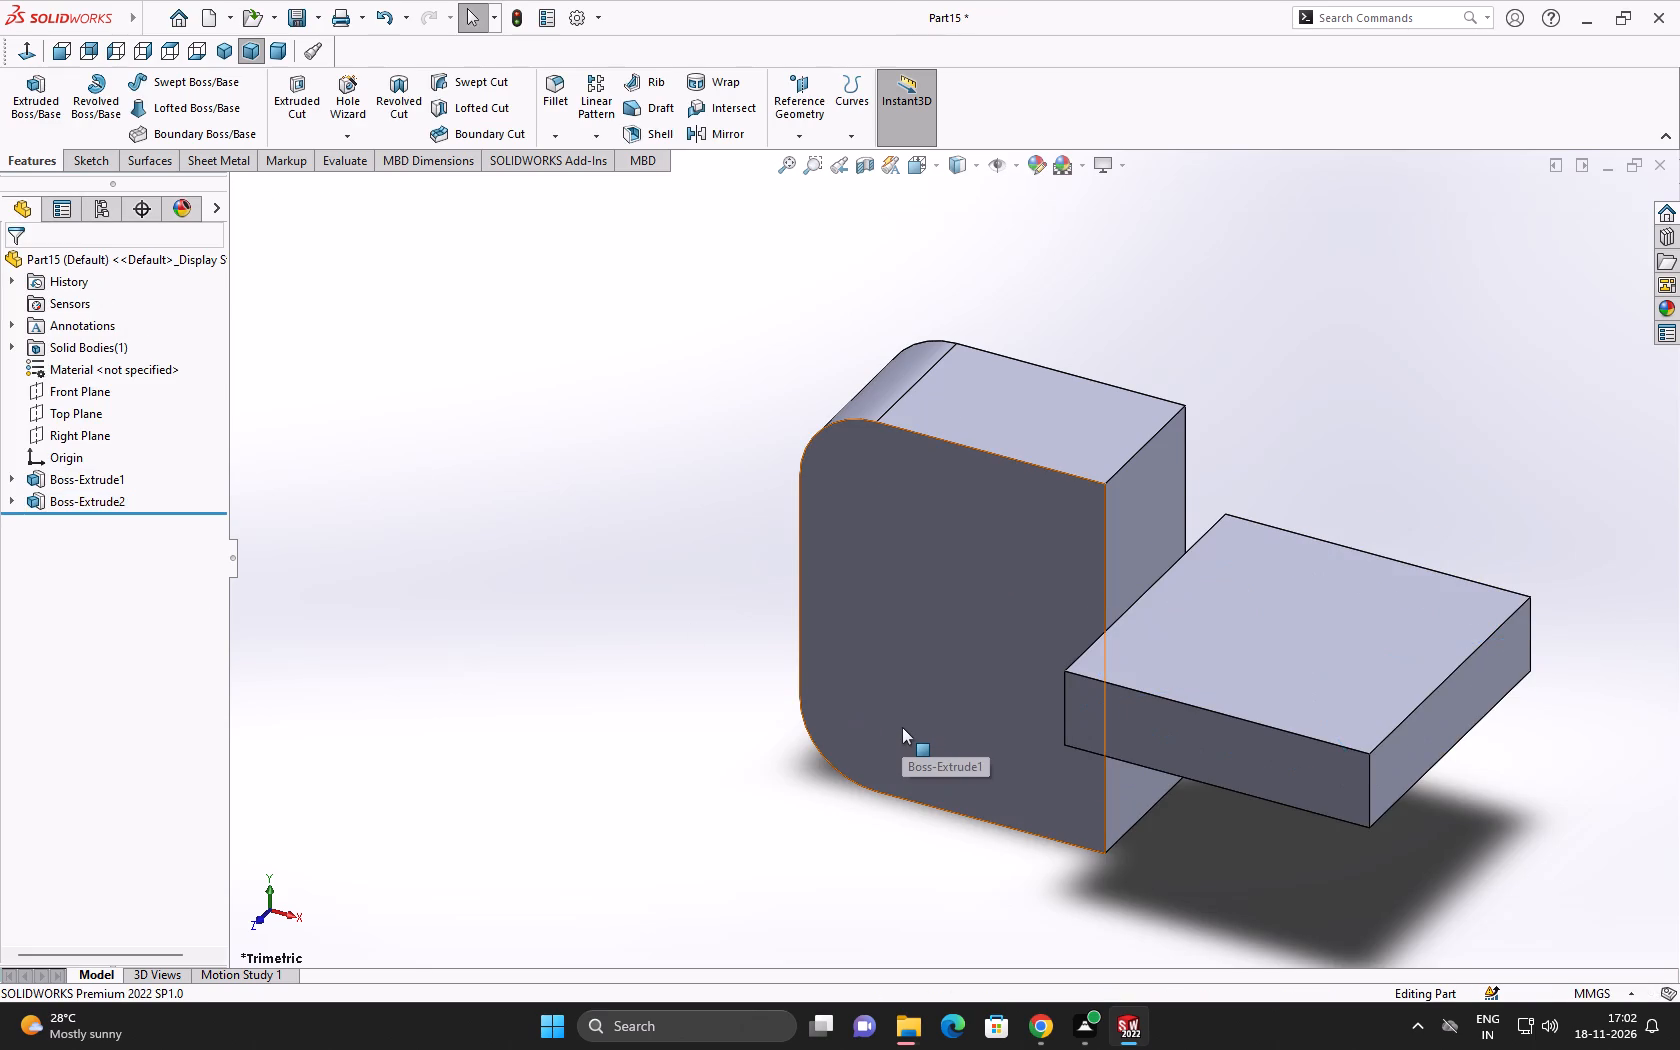
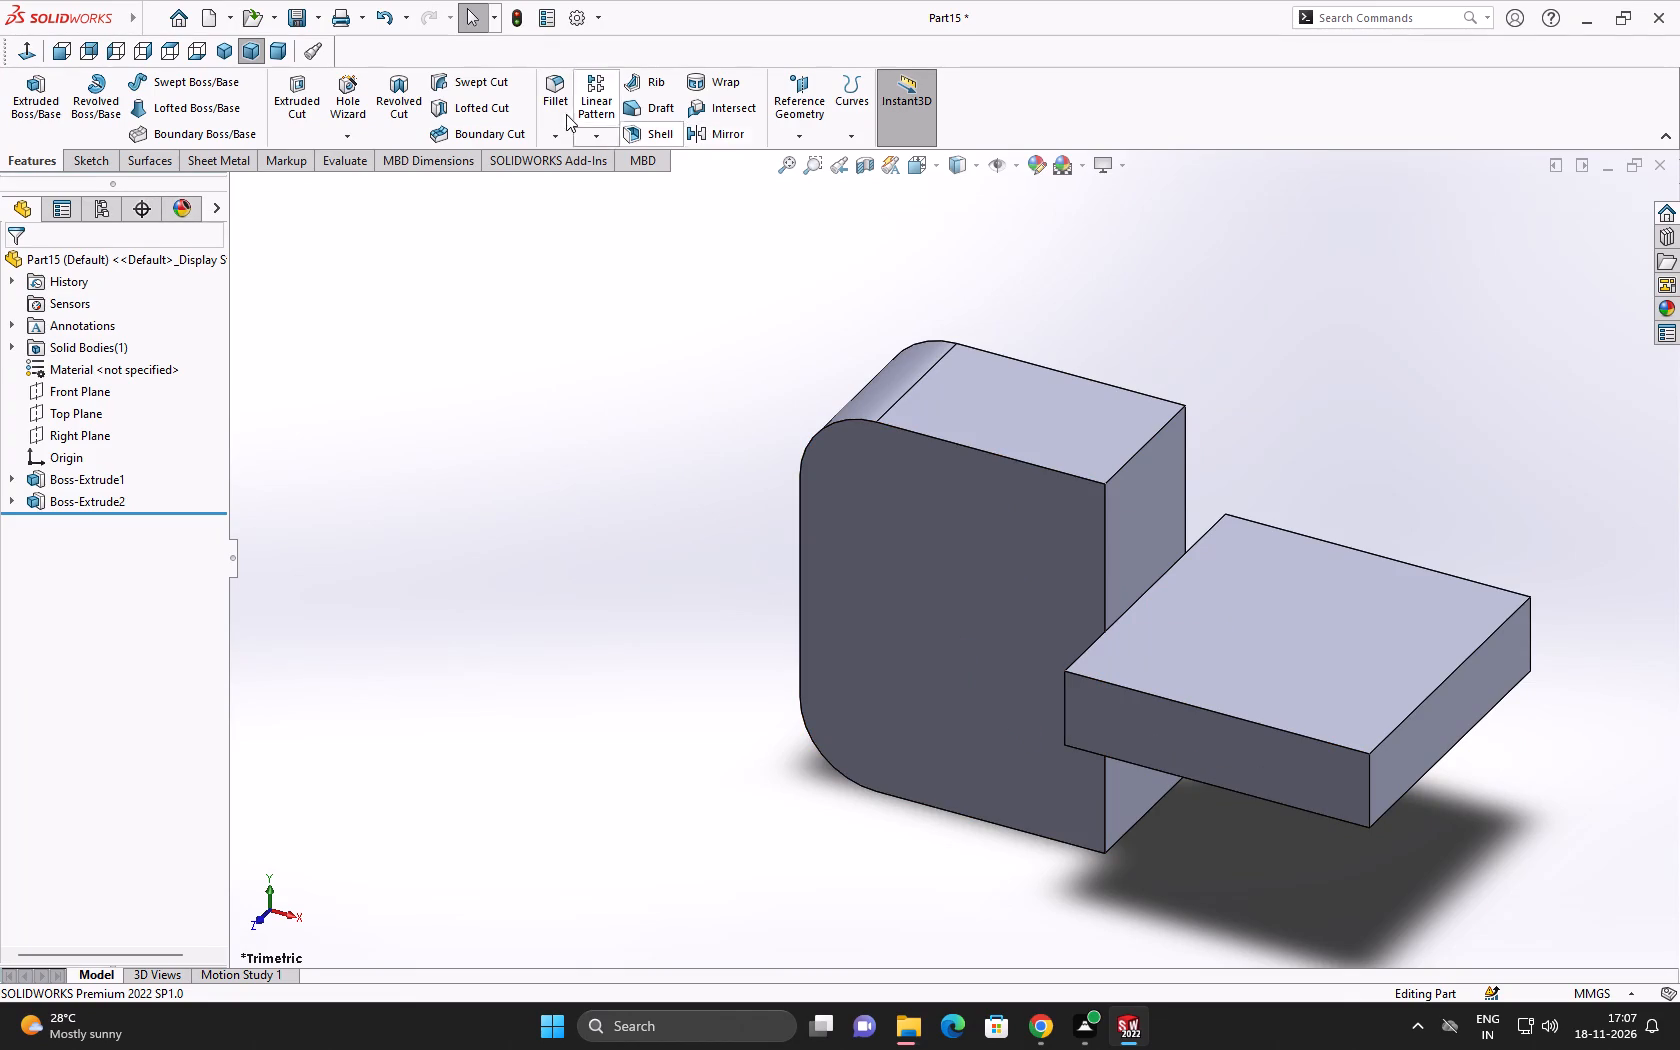
# Apply a full round fillet to the plate's free end, with its end face as center and the two adjacent side faces as side sets.
pyautogui.click(557, 89)
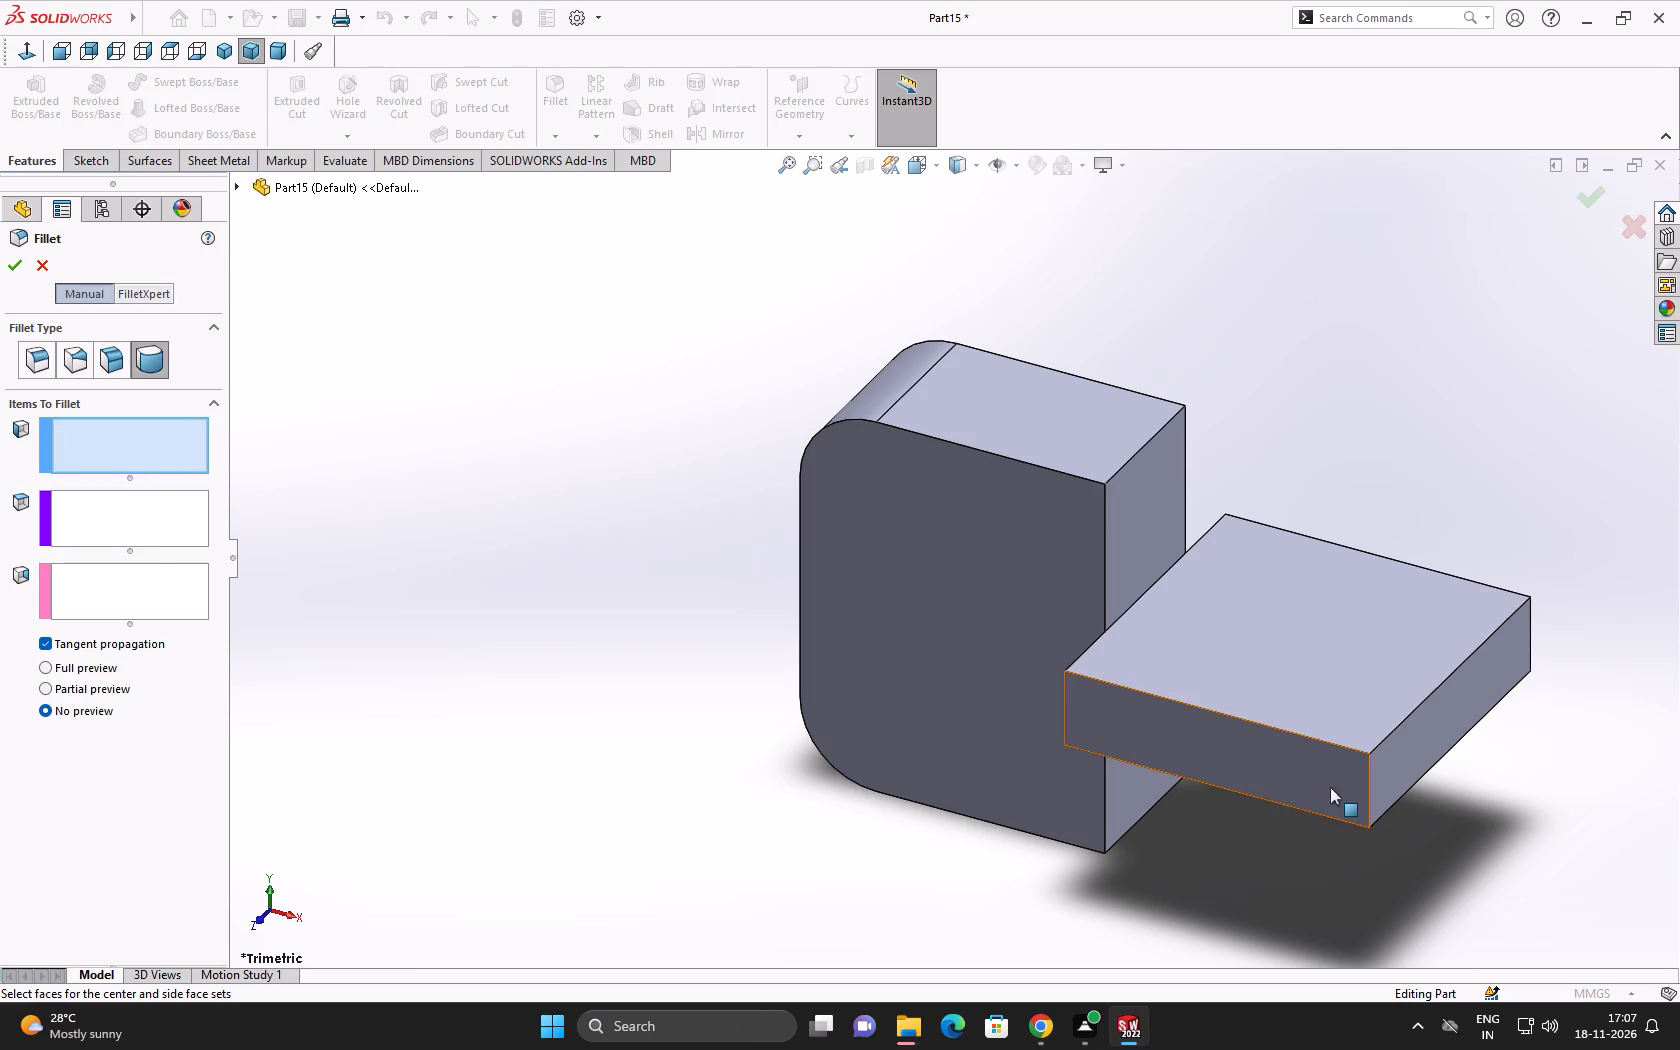
pyautogui.click(1279, 766)
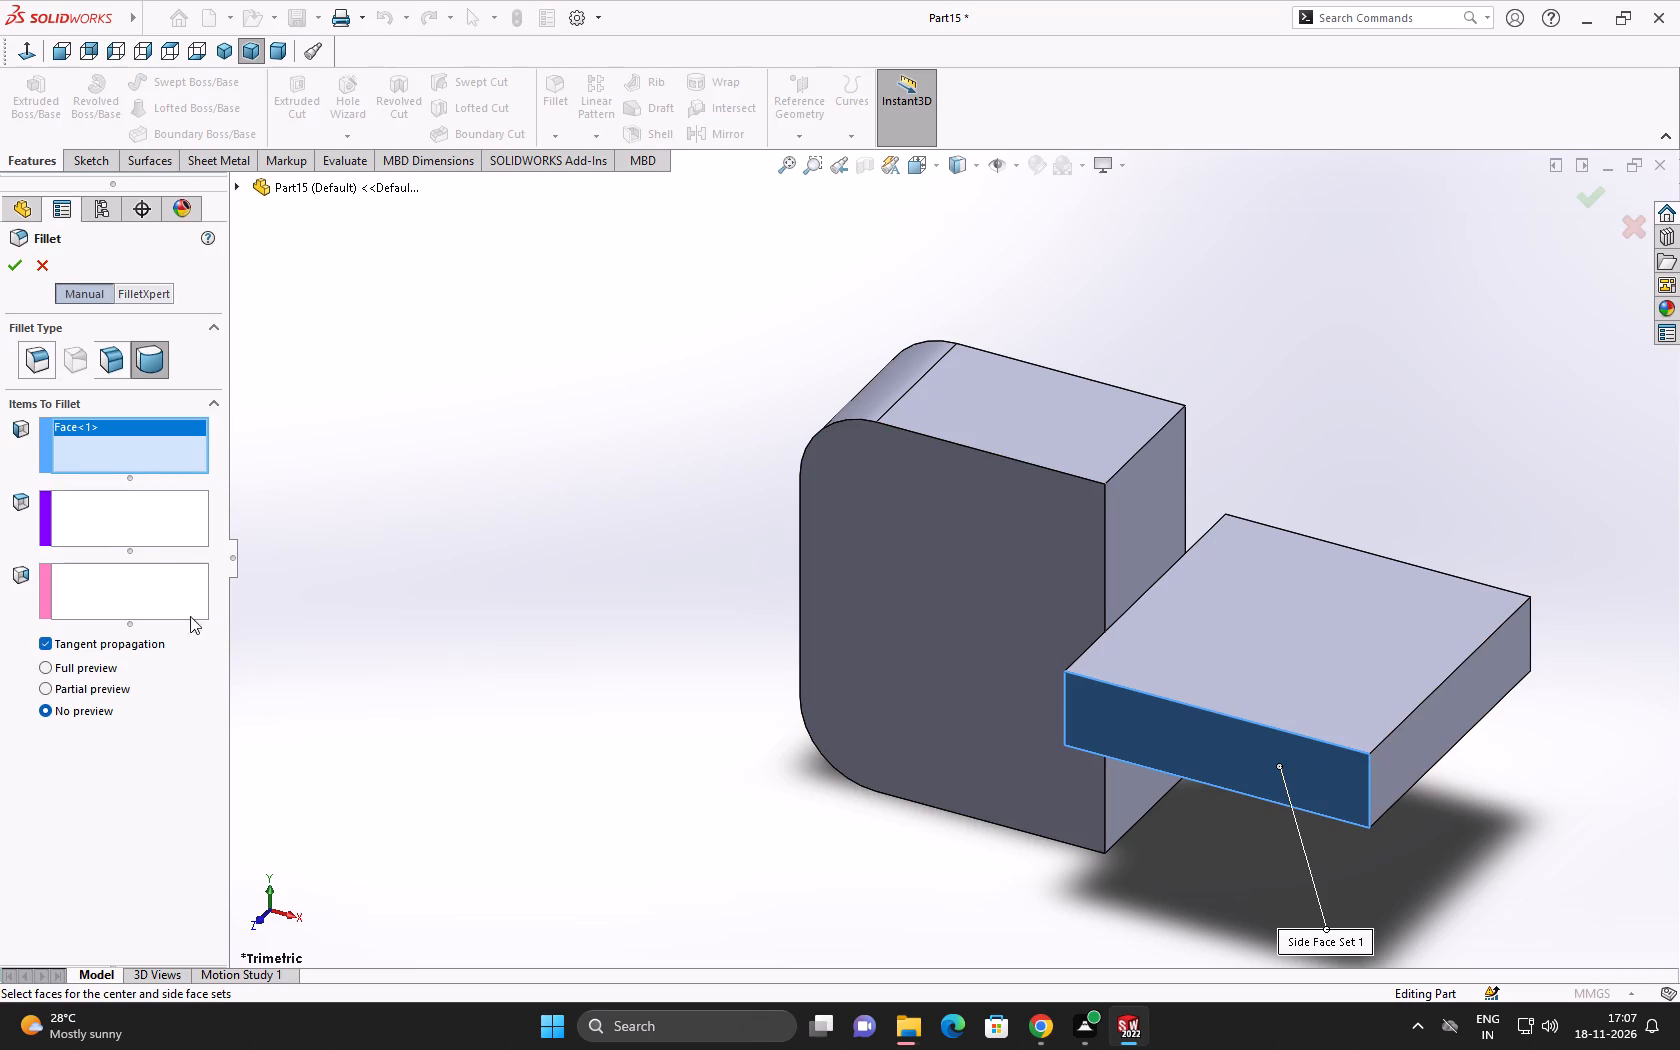
pyautogui.click(192, 527)
pyautogui.click(1417, 734)
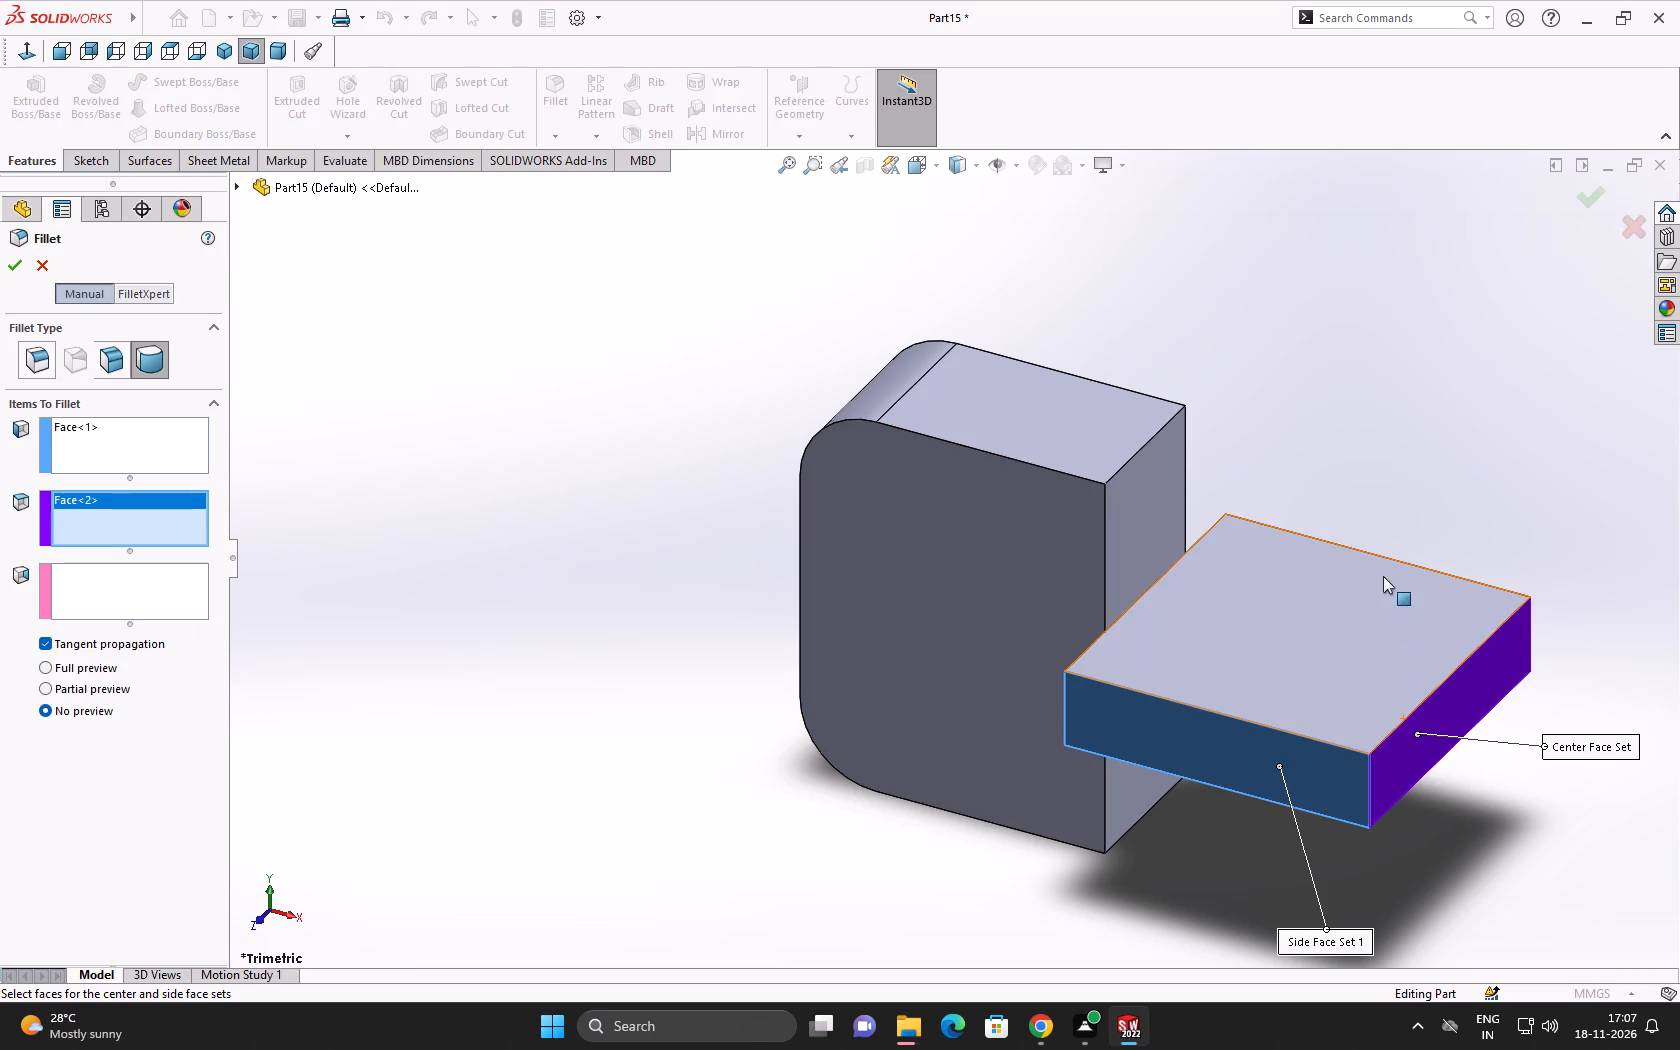
pyautogui.moveTo(1375, 507); pyautogui.dragTo(1267, 738, button='middle')
pyautogui.click(1325, 629)
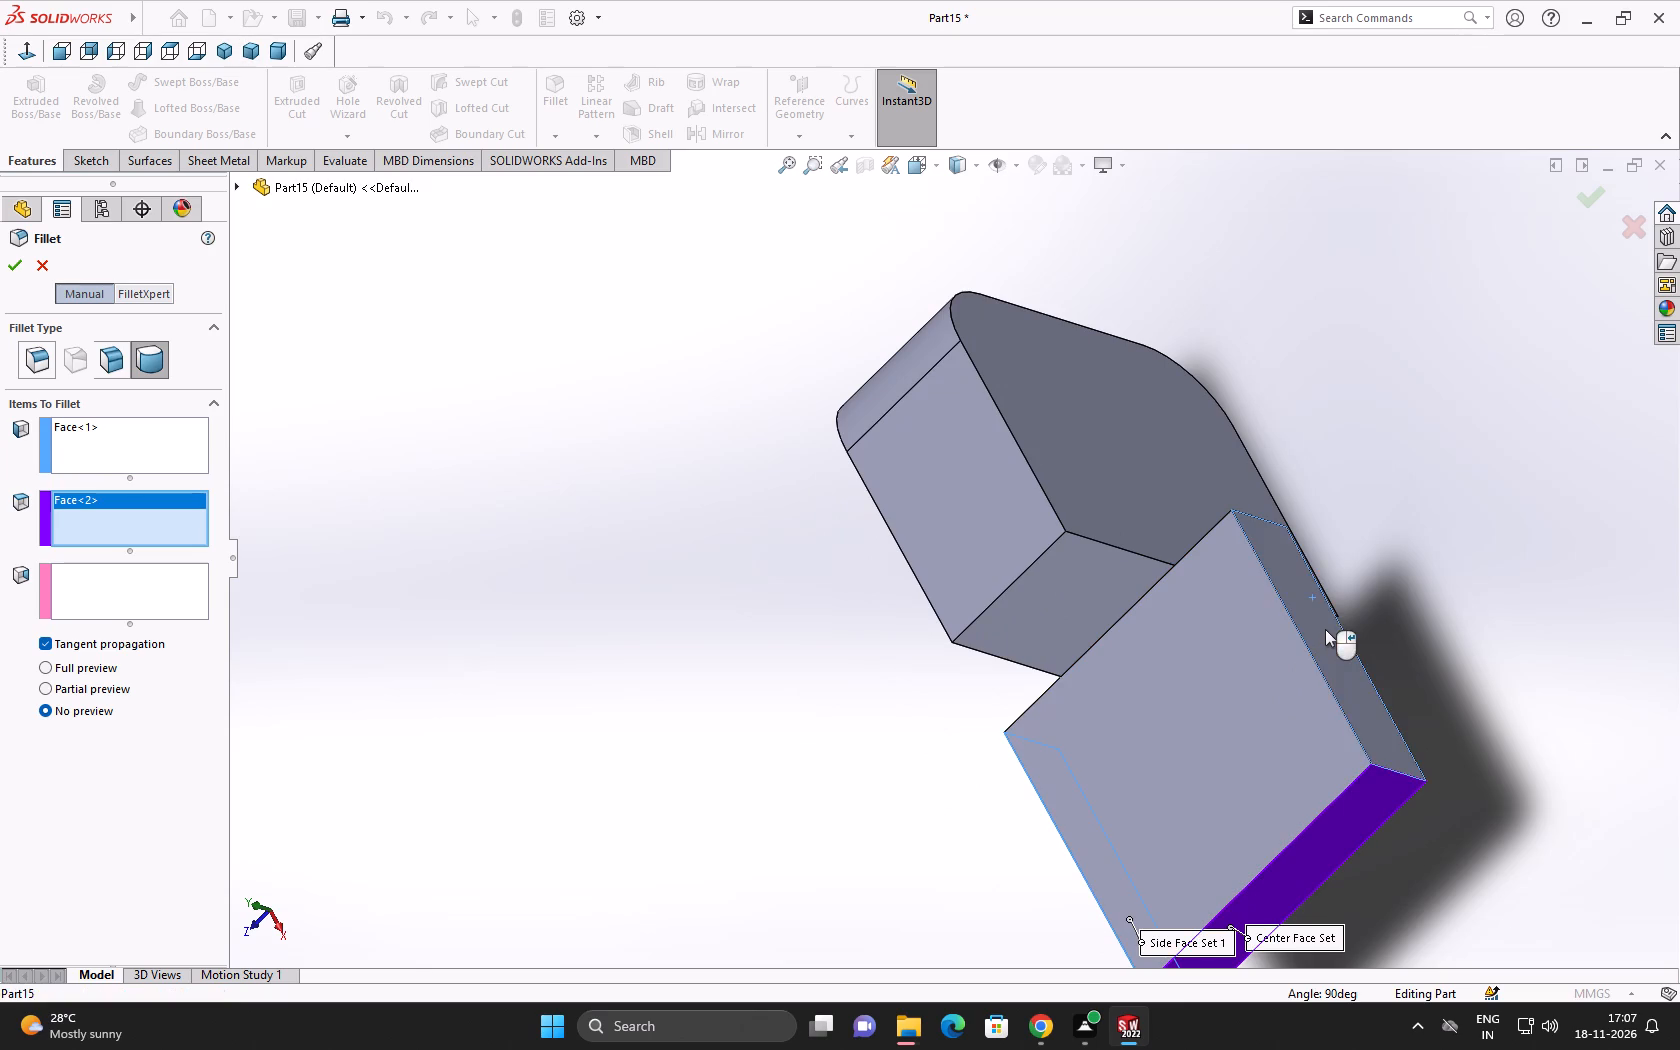
pyautogui.click(121, 588)
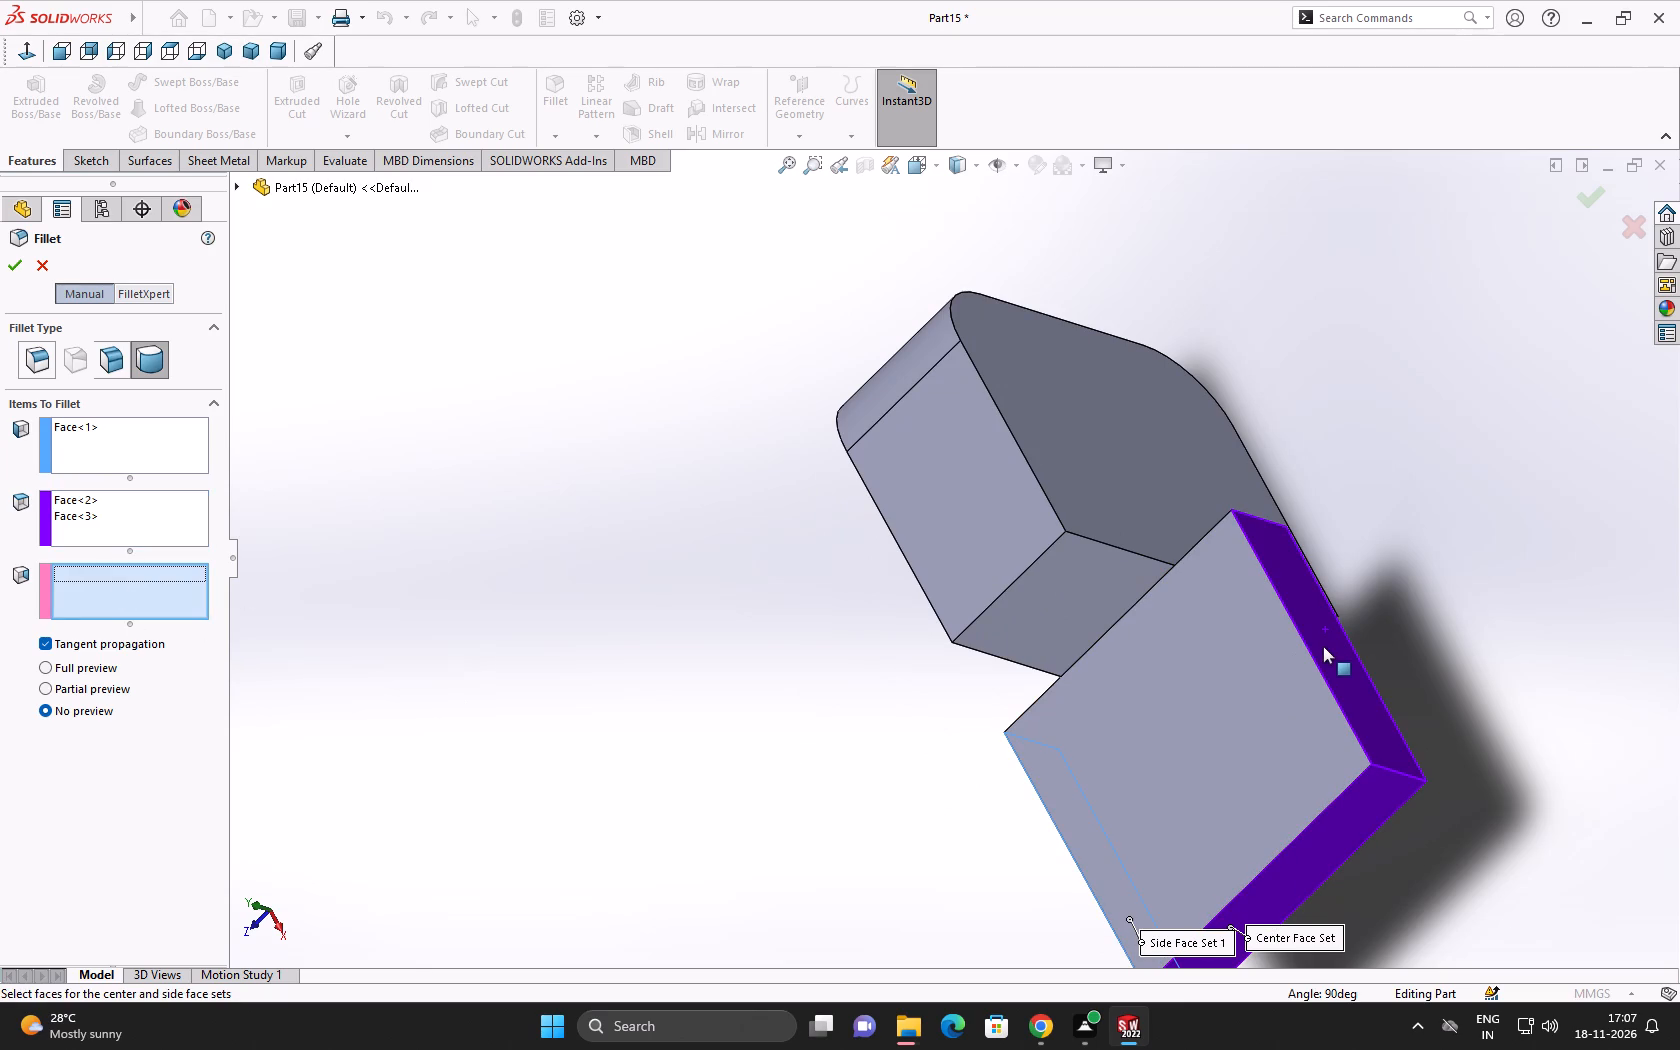
pyautogui.click(1297, 602)
pyautogui.click(1297, 602)
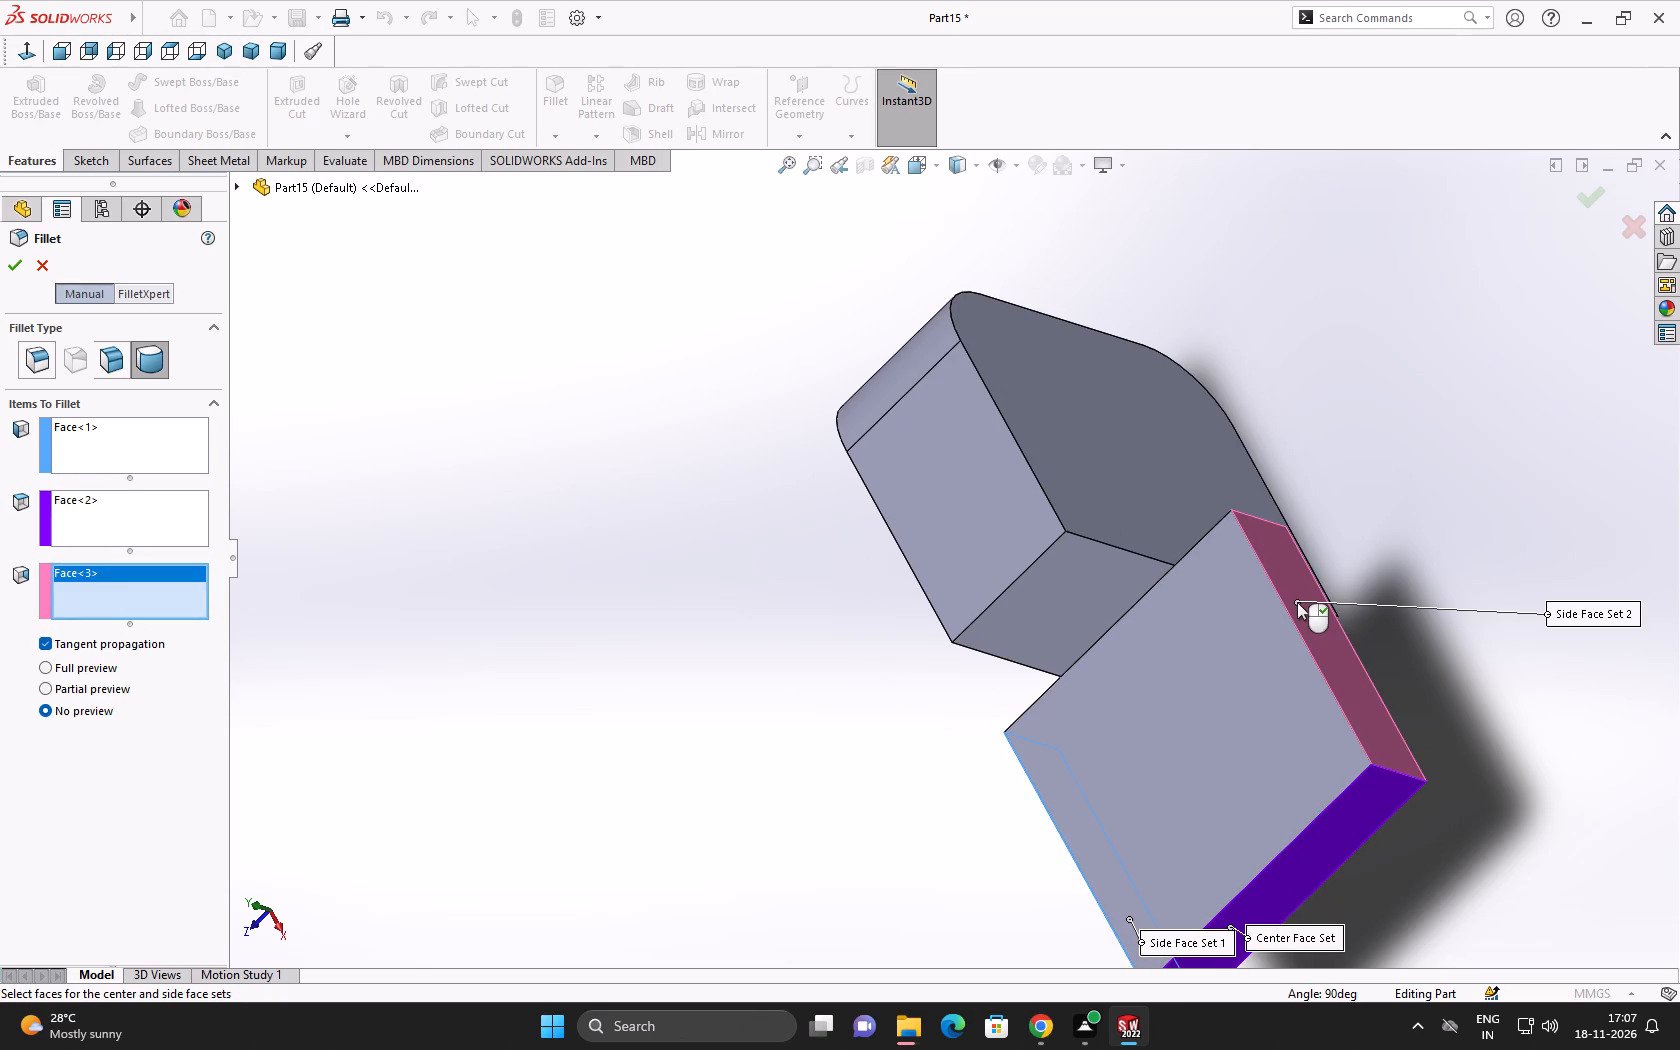
pyautogui.click(11, 267)
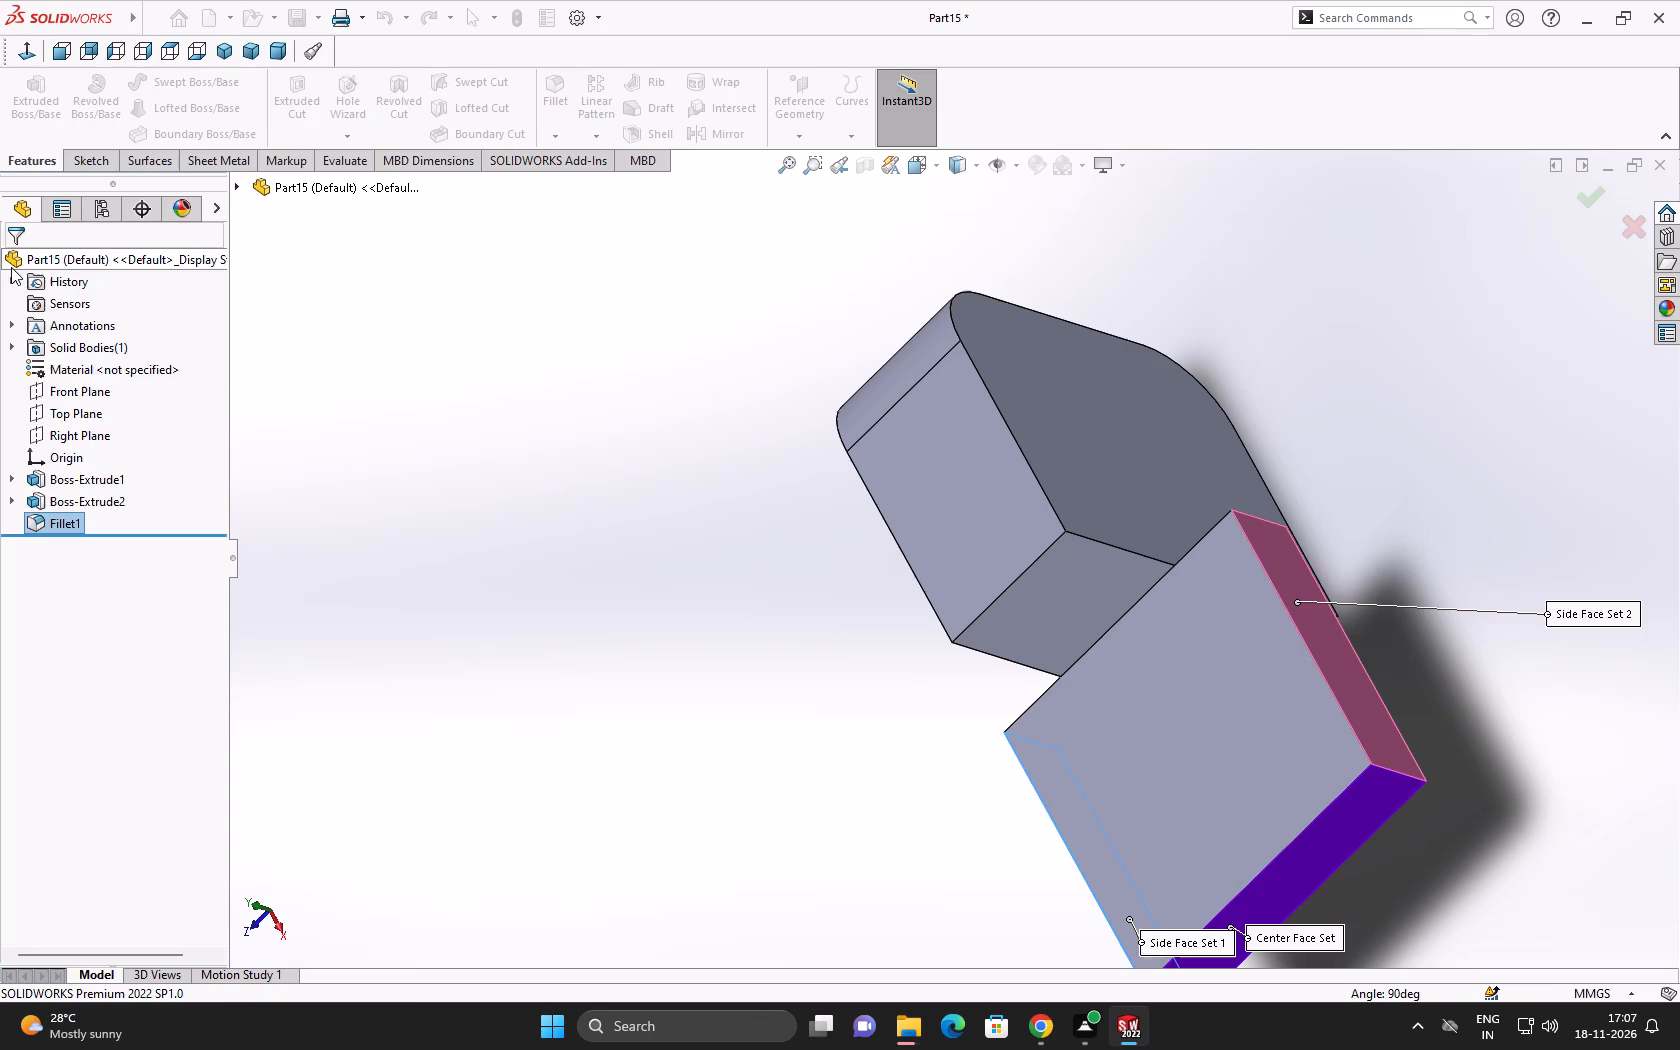
pyautogui.click(741, 579)
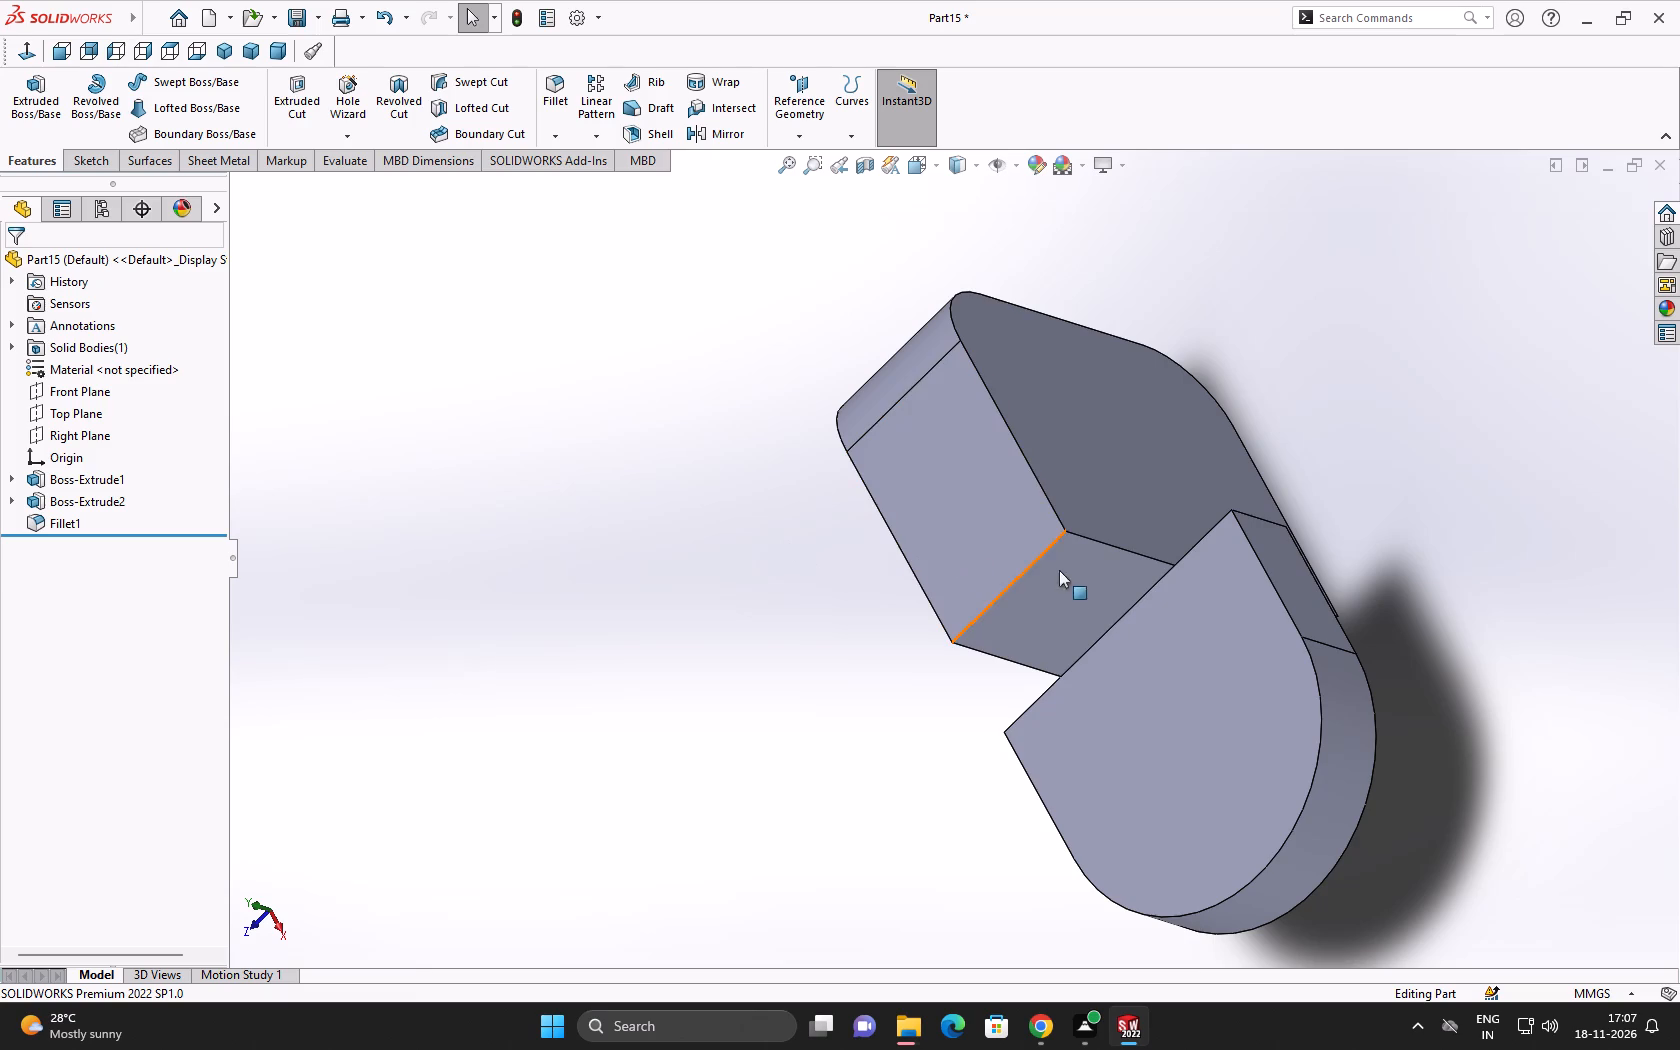
# Fillet the edge where the plate's top face meets the block with a symmetric 10 mm radius.
pyautogui.click(1107, 629)
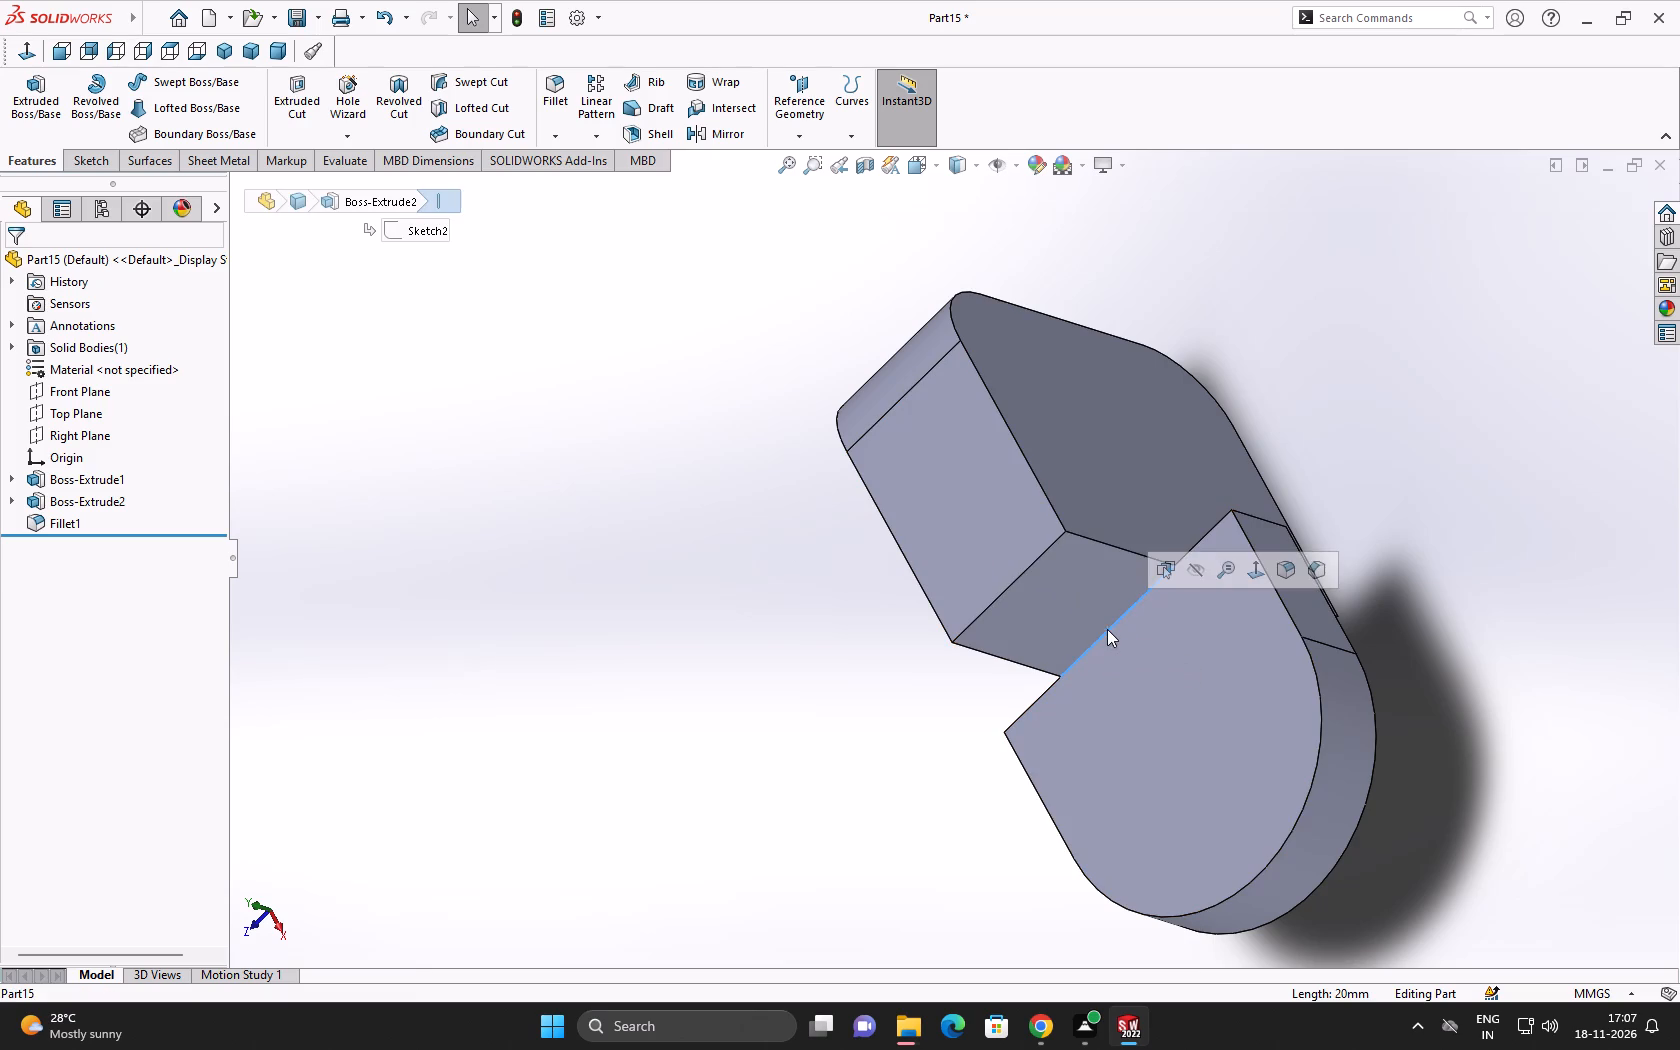
pyautogui.click(1284, 569)
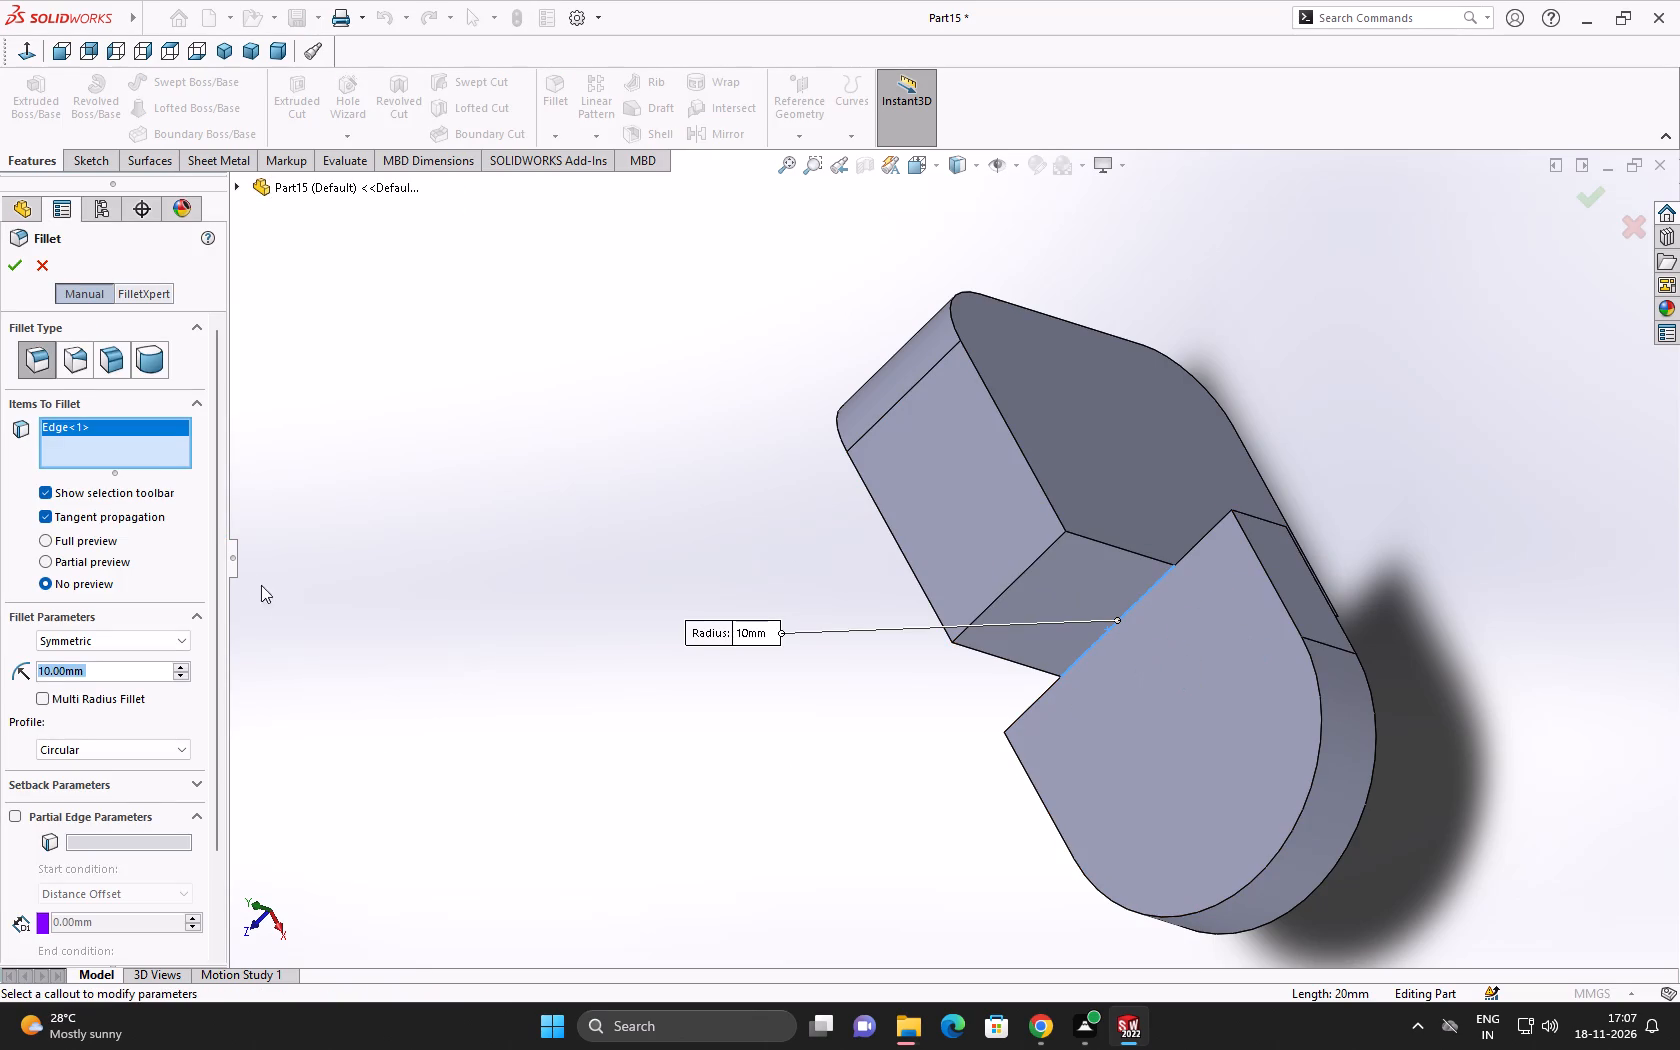
pyautogui.click(10, 259)
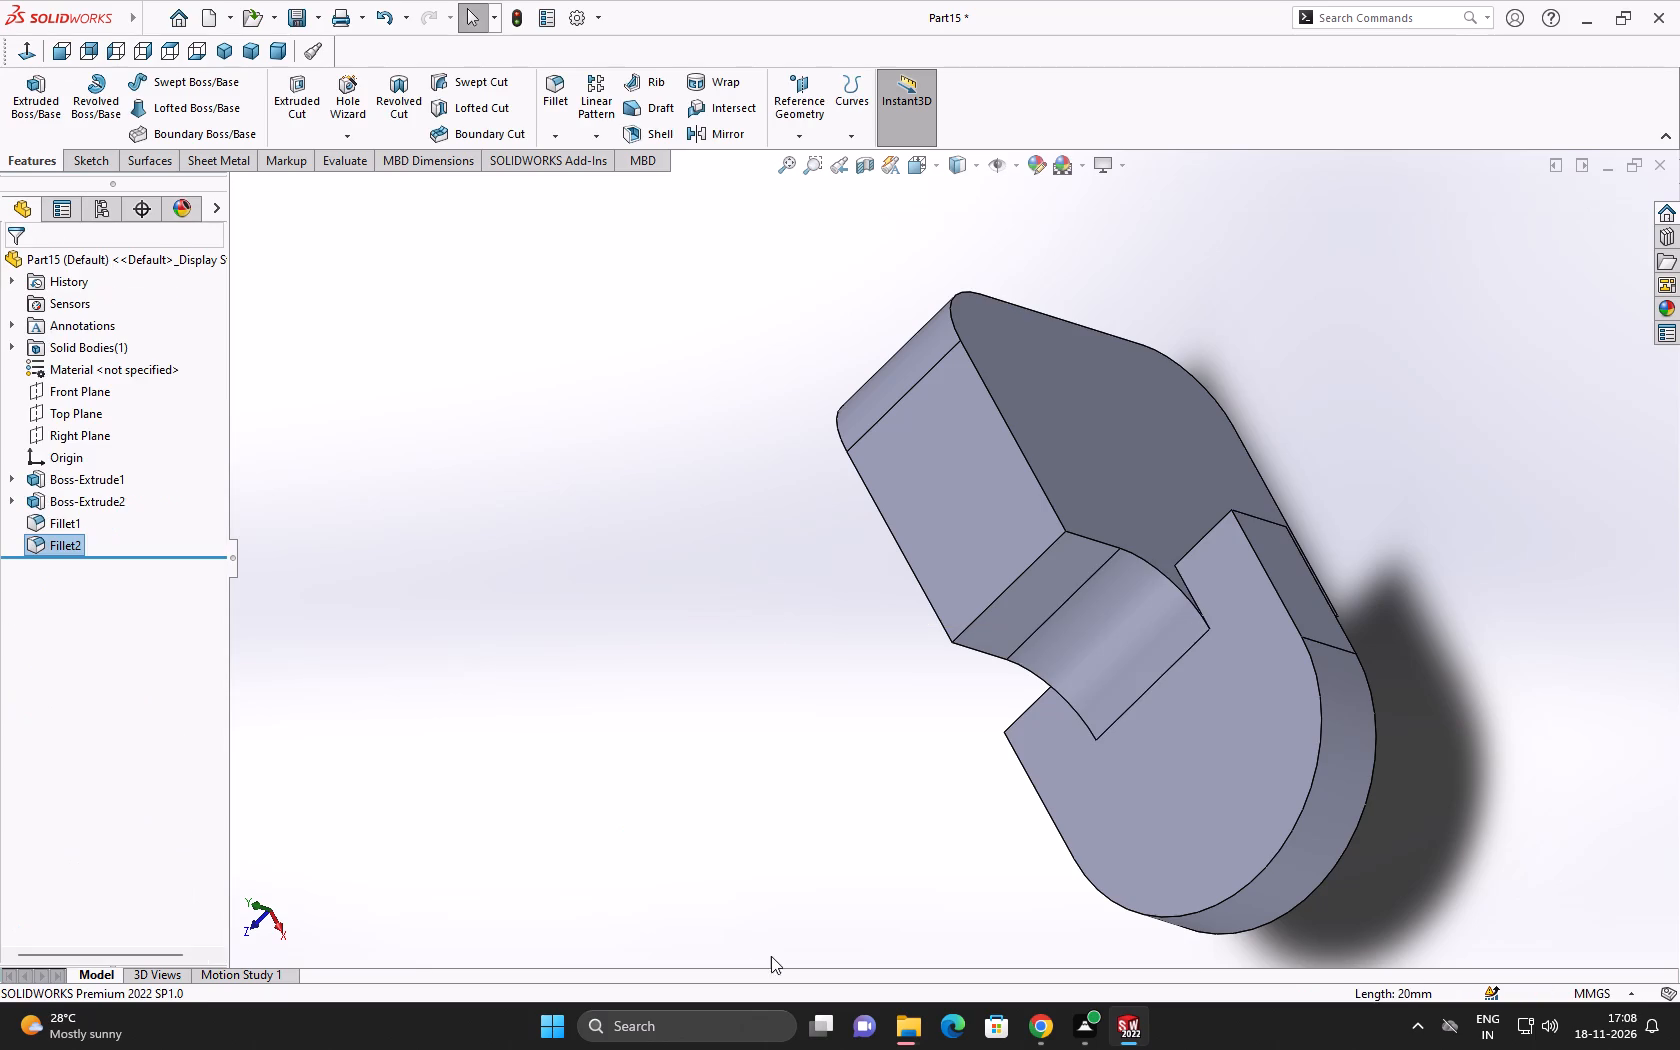
# Edit the 10 mm fillet to also include the edge where the plate's underside meets the block.
pyautogui.moveTo(772, 933); pyautogui.dragTo(837, 669, button='middle')
pyautogui.middleClick(837, 668)
pyautogui.moveTo(832, 635); pyautogui.dragTo(677, 427, button='middle')
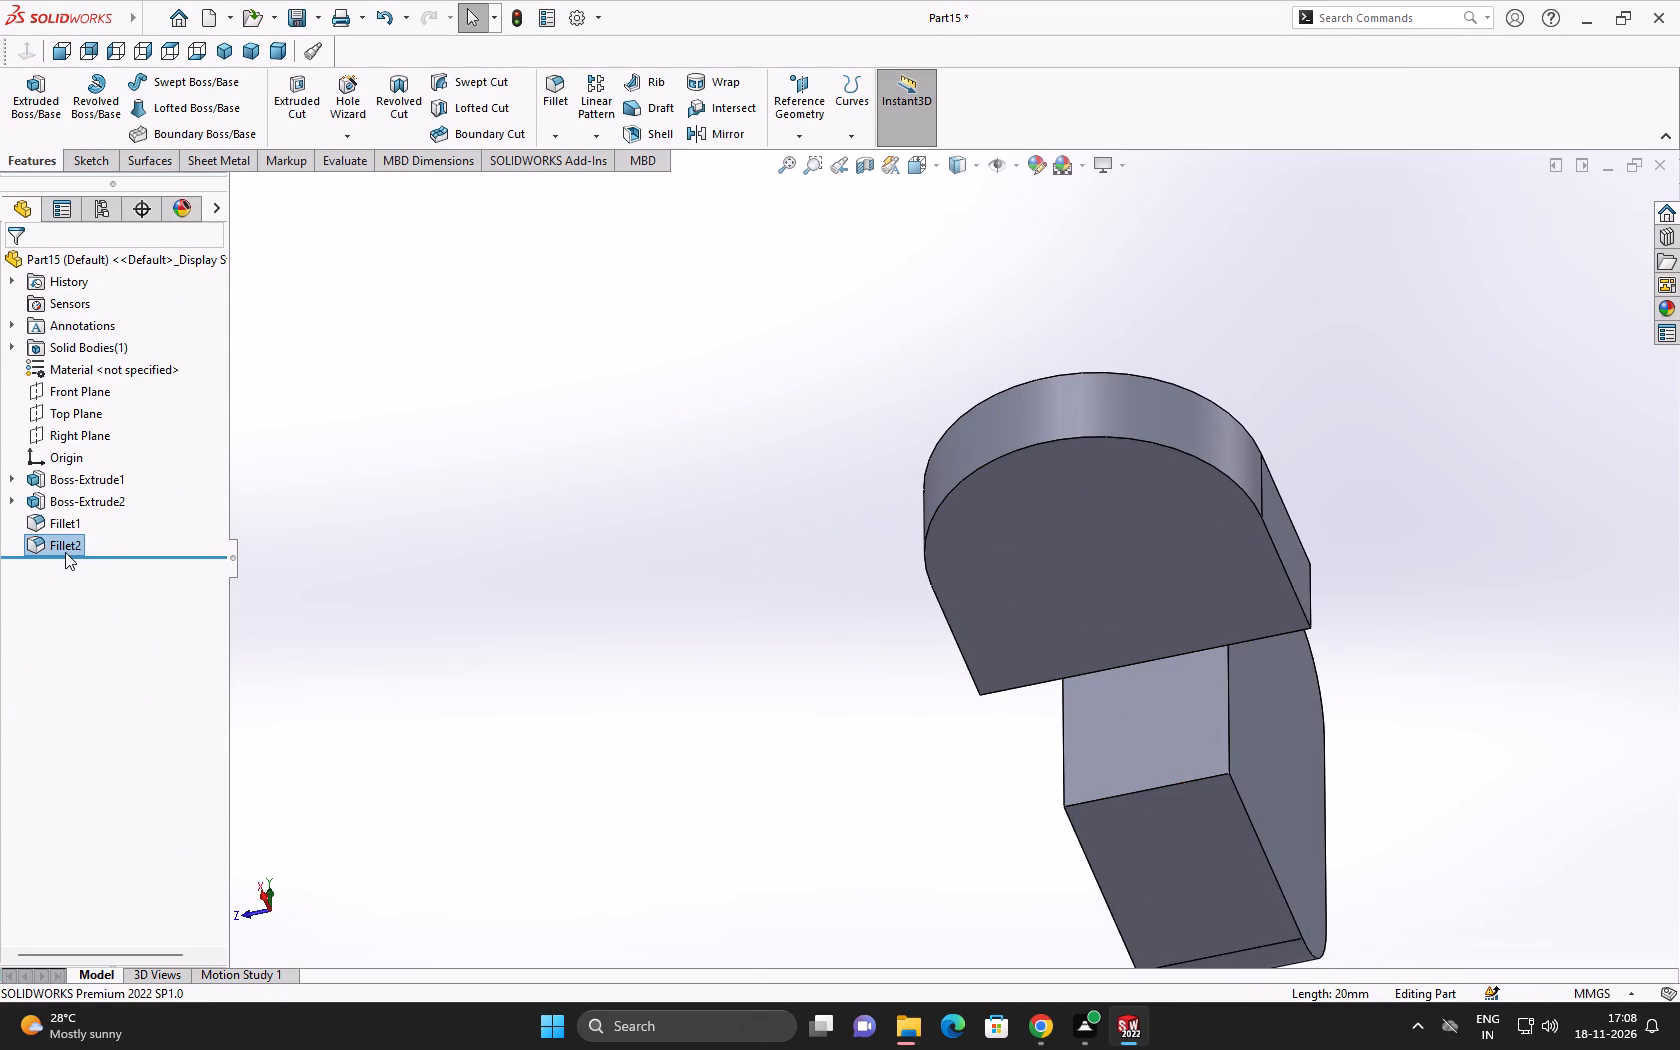
pyautogui.click(64, 549)
pyautogui.click(332, 552)
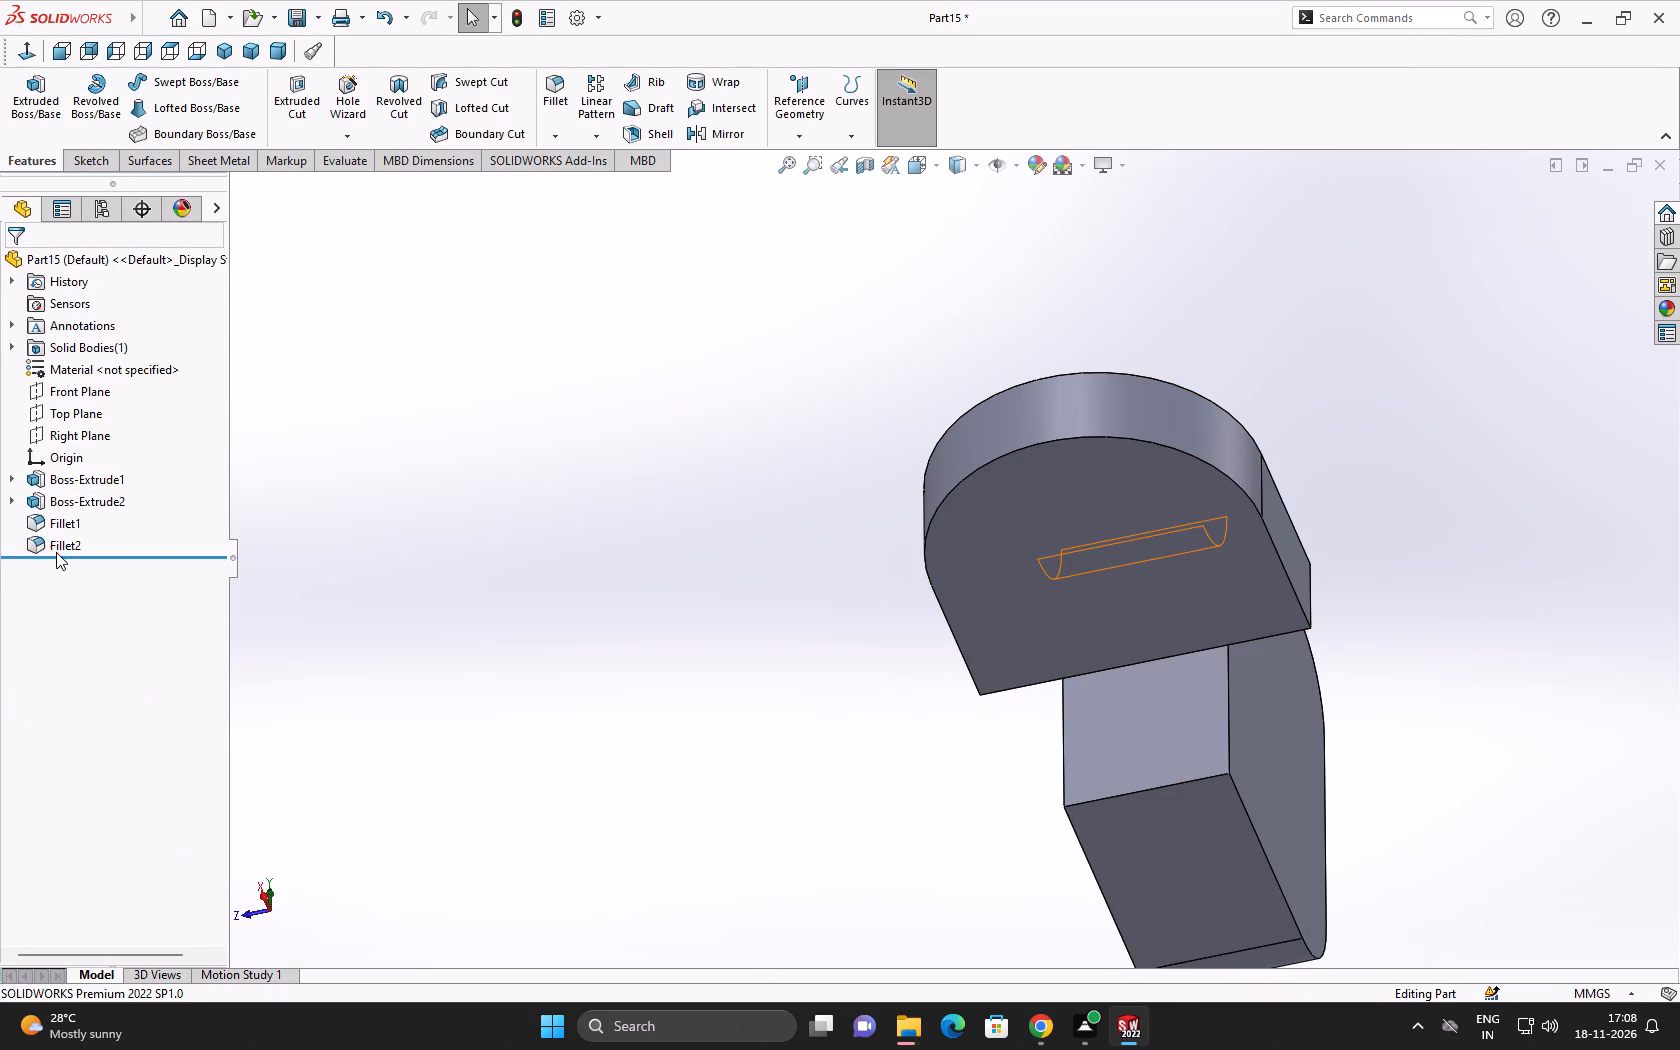
pyautogui.click(50, 542)
pyautogui.click(74, 489)
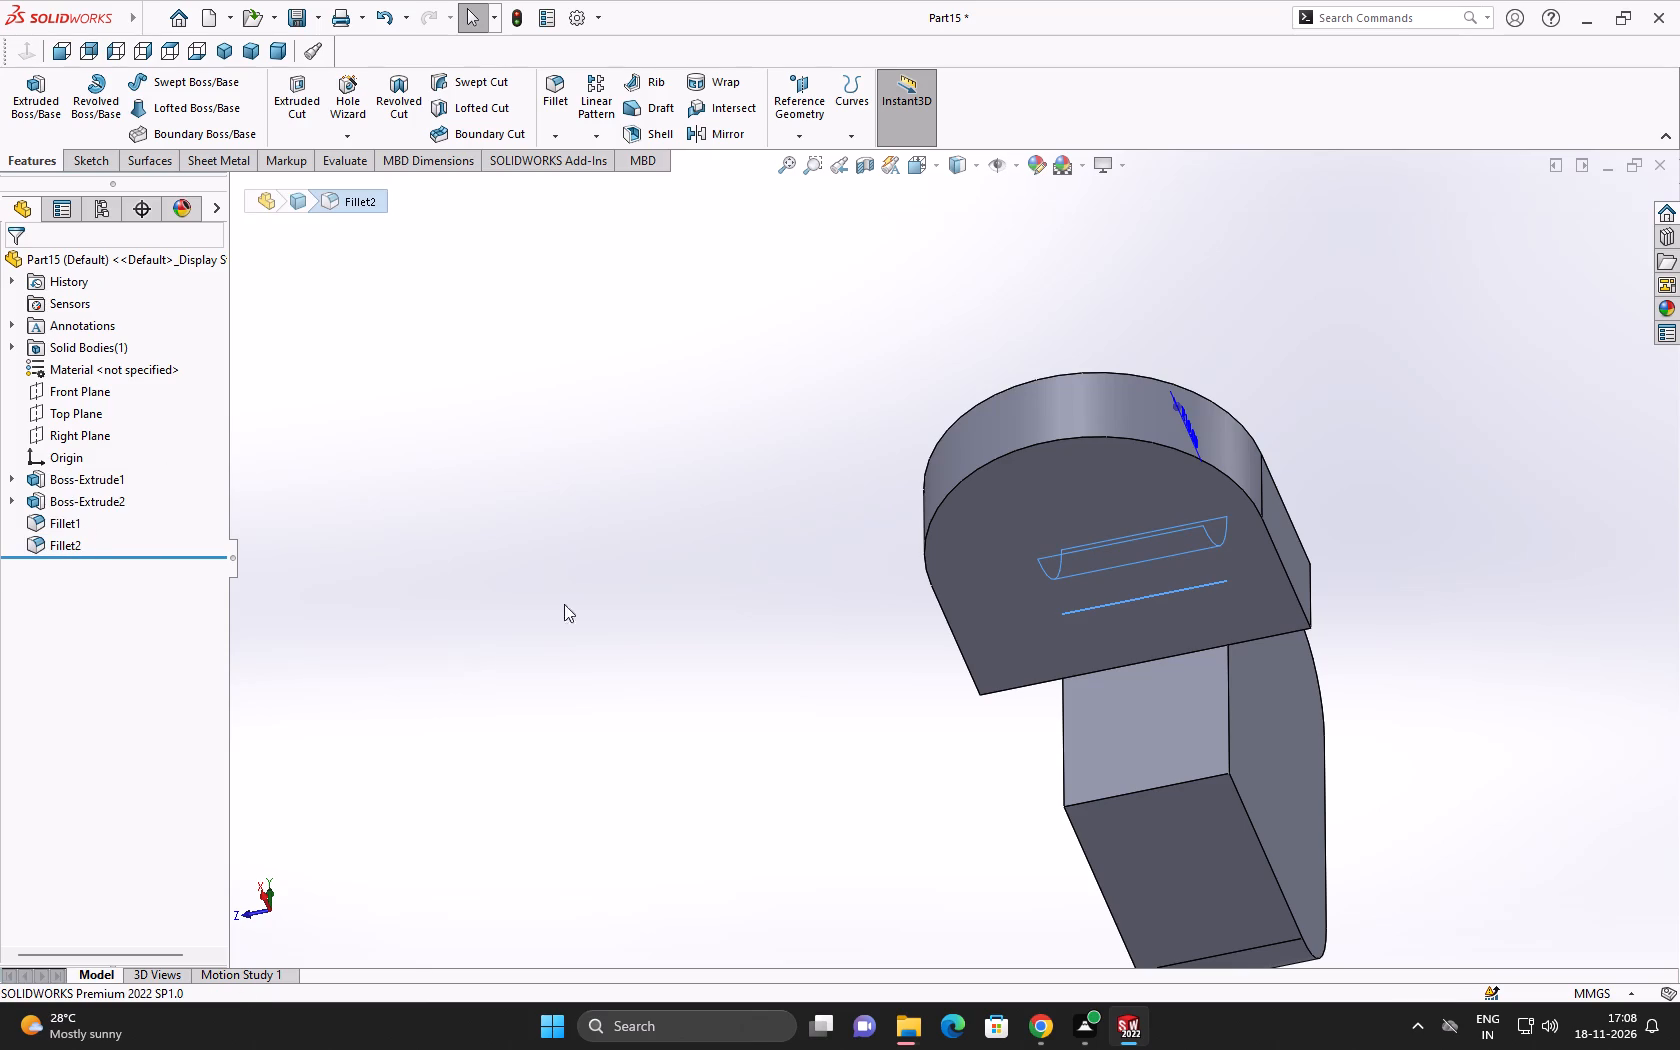
pyautogui.moveTo(637, 593); pyautogui.dragTo(540, 594, button='middle')
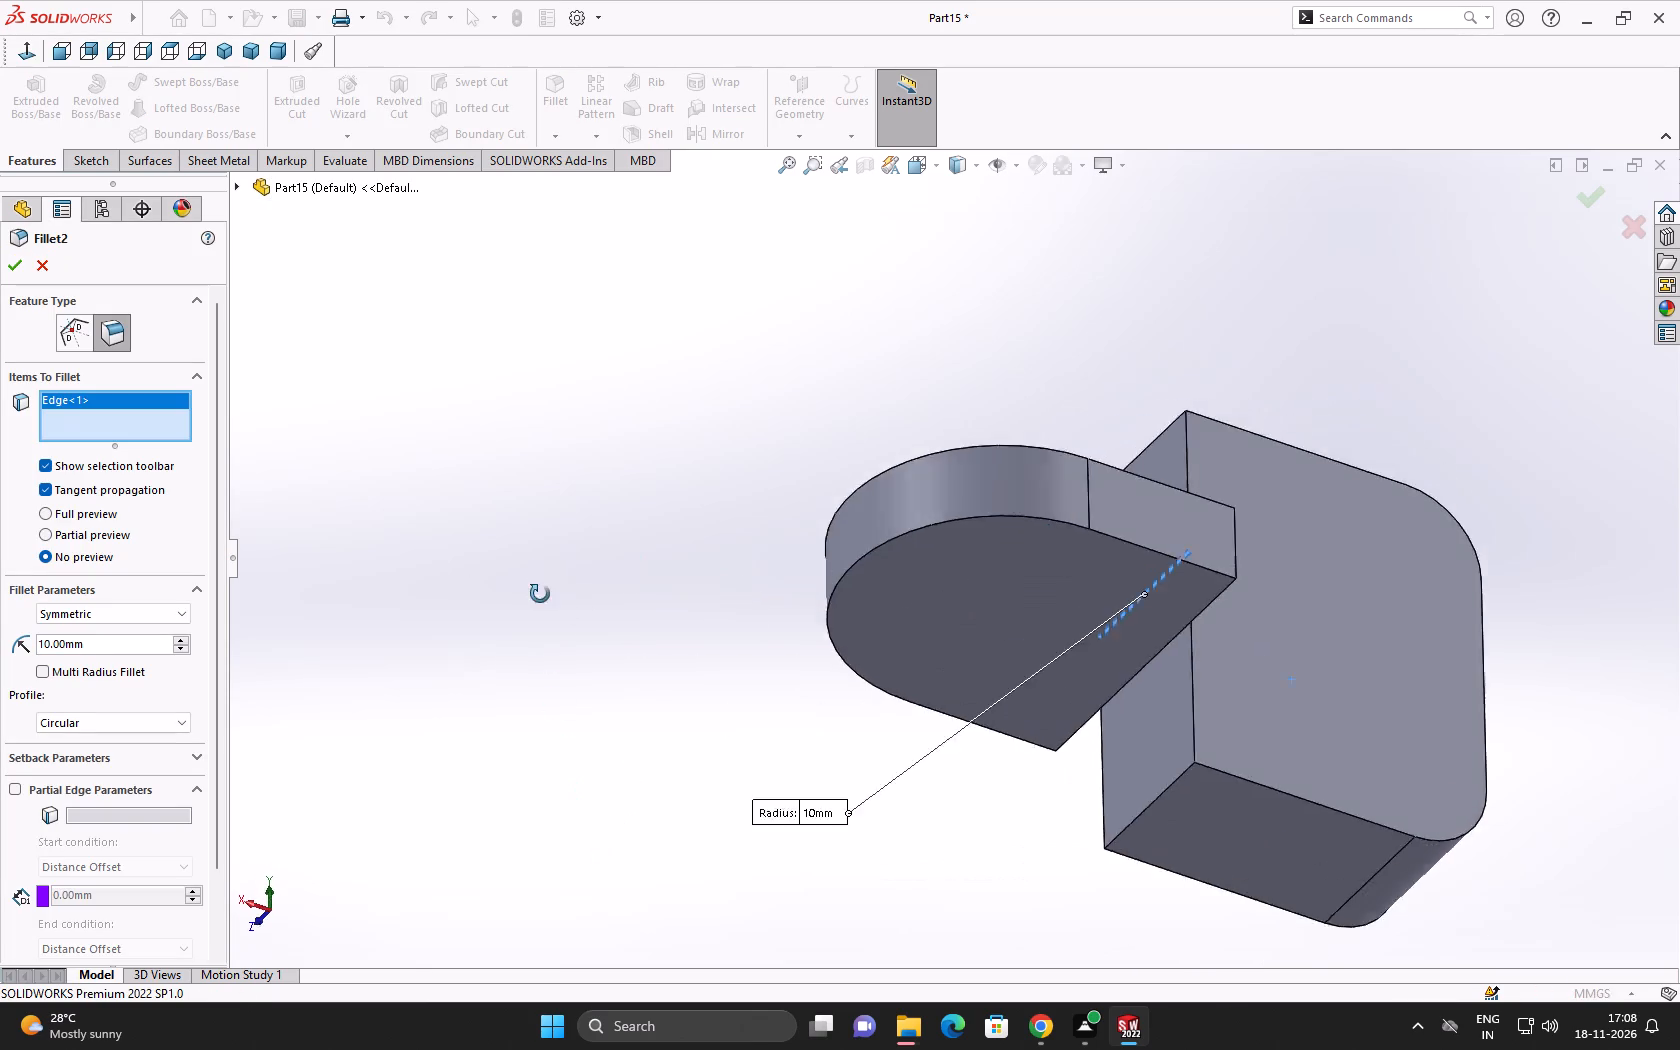
pyautogui.moveTo(540, 594); pyautogui.dragTo(539, 572, button='middle')
pyautogui.click(1155, 645)
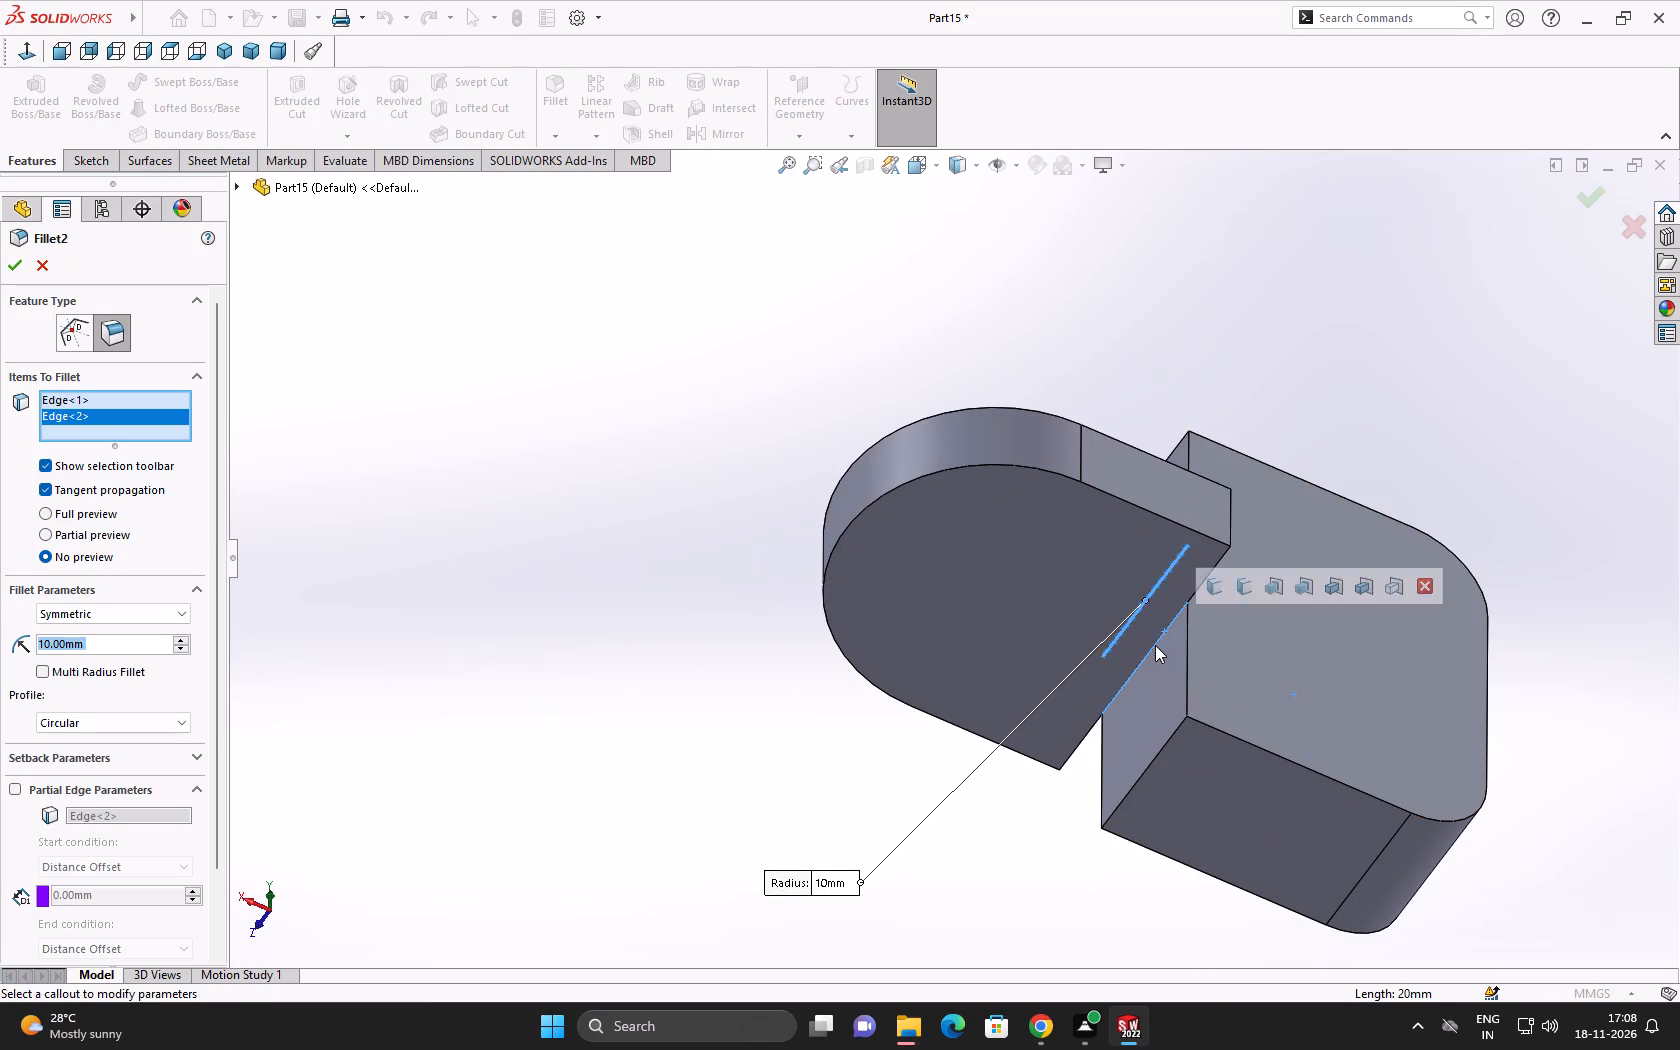
pyautogui.click(16, 274)
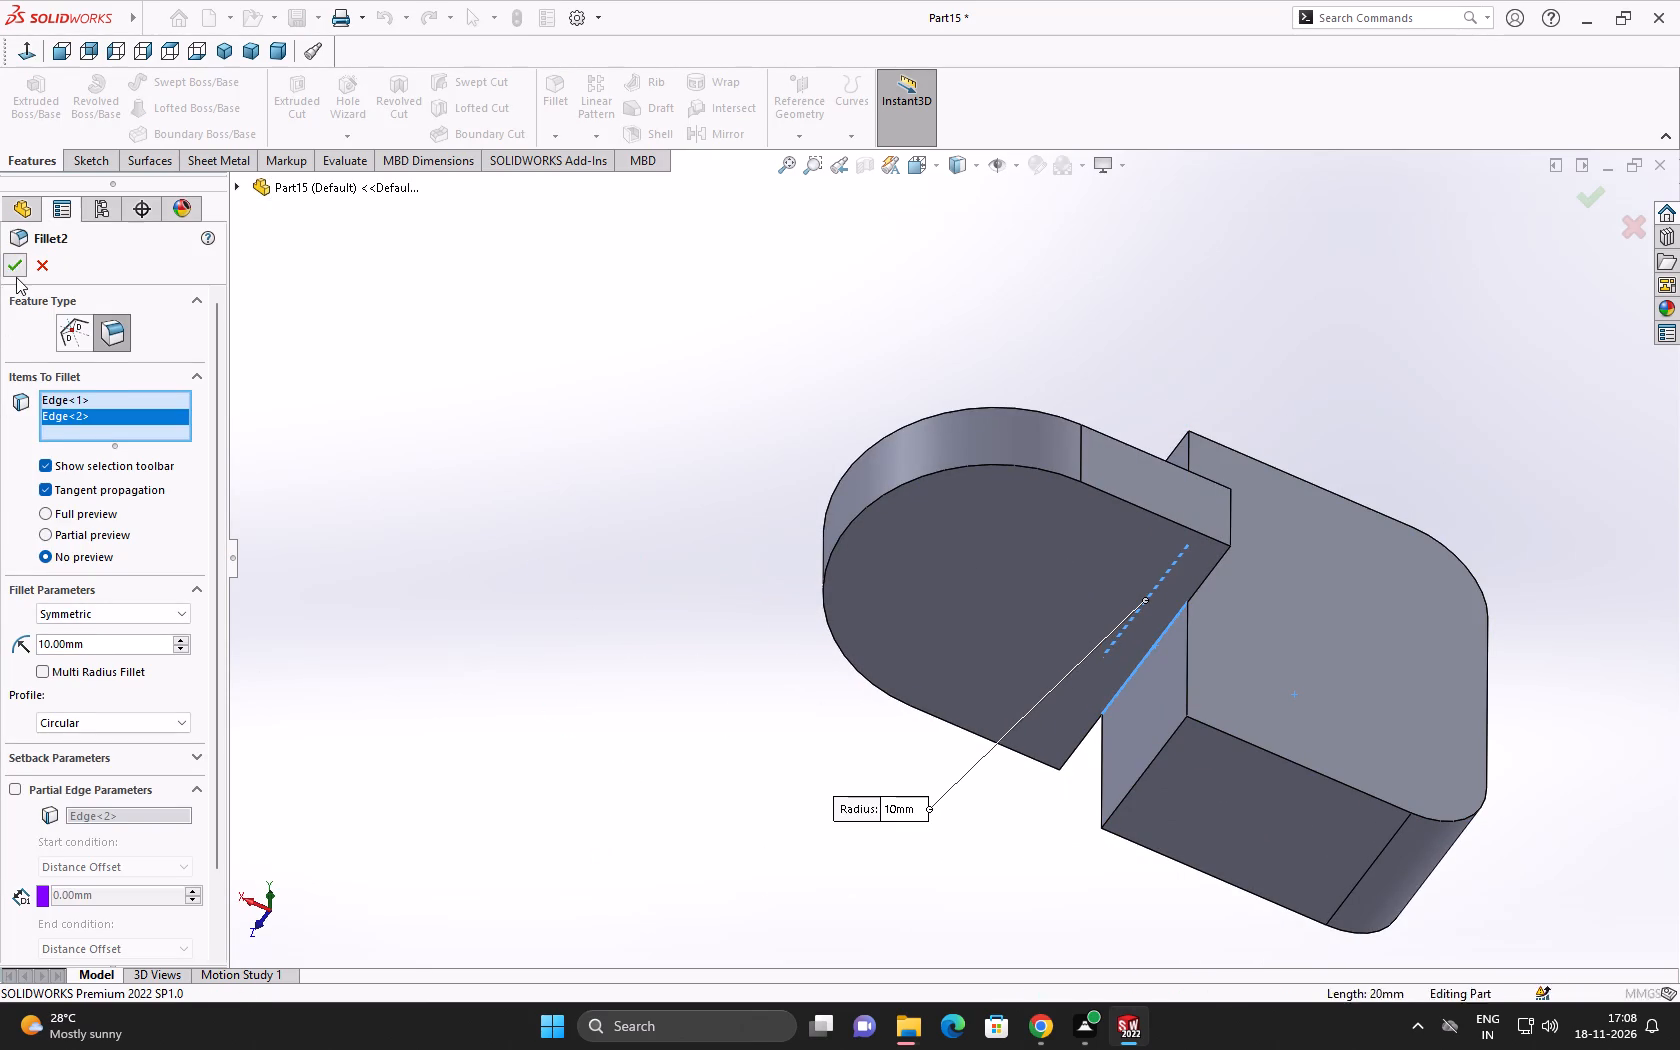
# Start a sketch on the block's front face and draw a circle about 15 mm in diameter just above the origin.
pyautogui.moveTo(630, 542); pyautogui.dragTo(801, 645, button='middle')
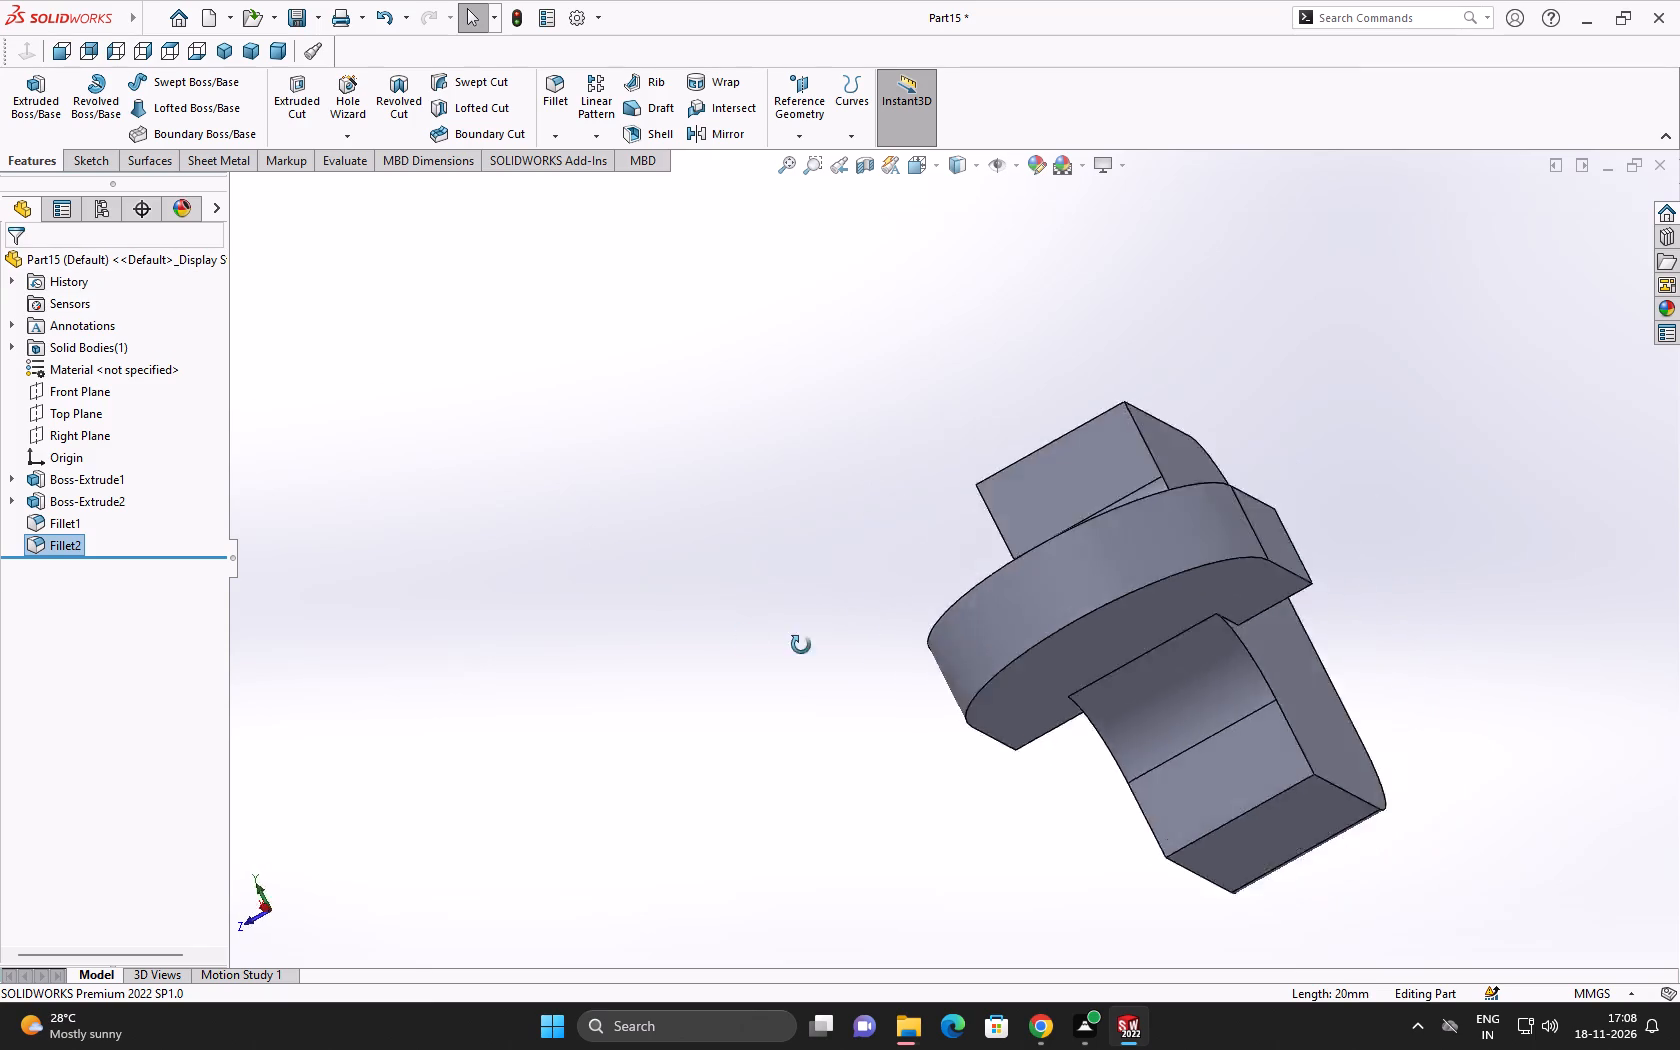
pyautogui.moveTo(801, 645); pyautogui.dragTo(917, 555, button='middle')
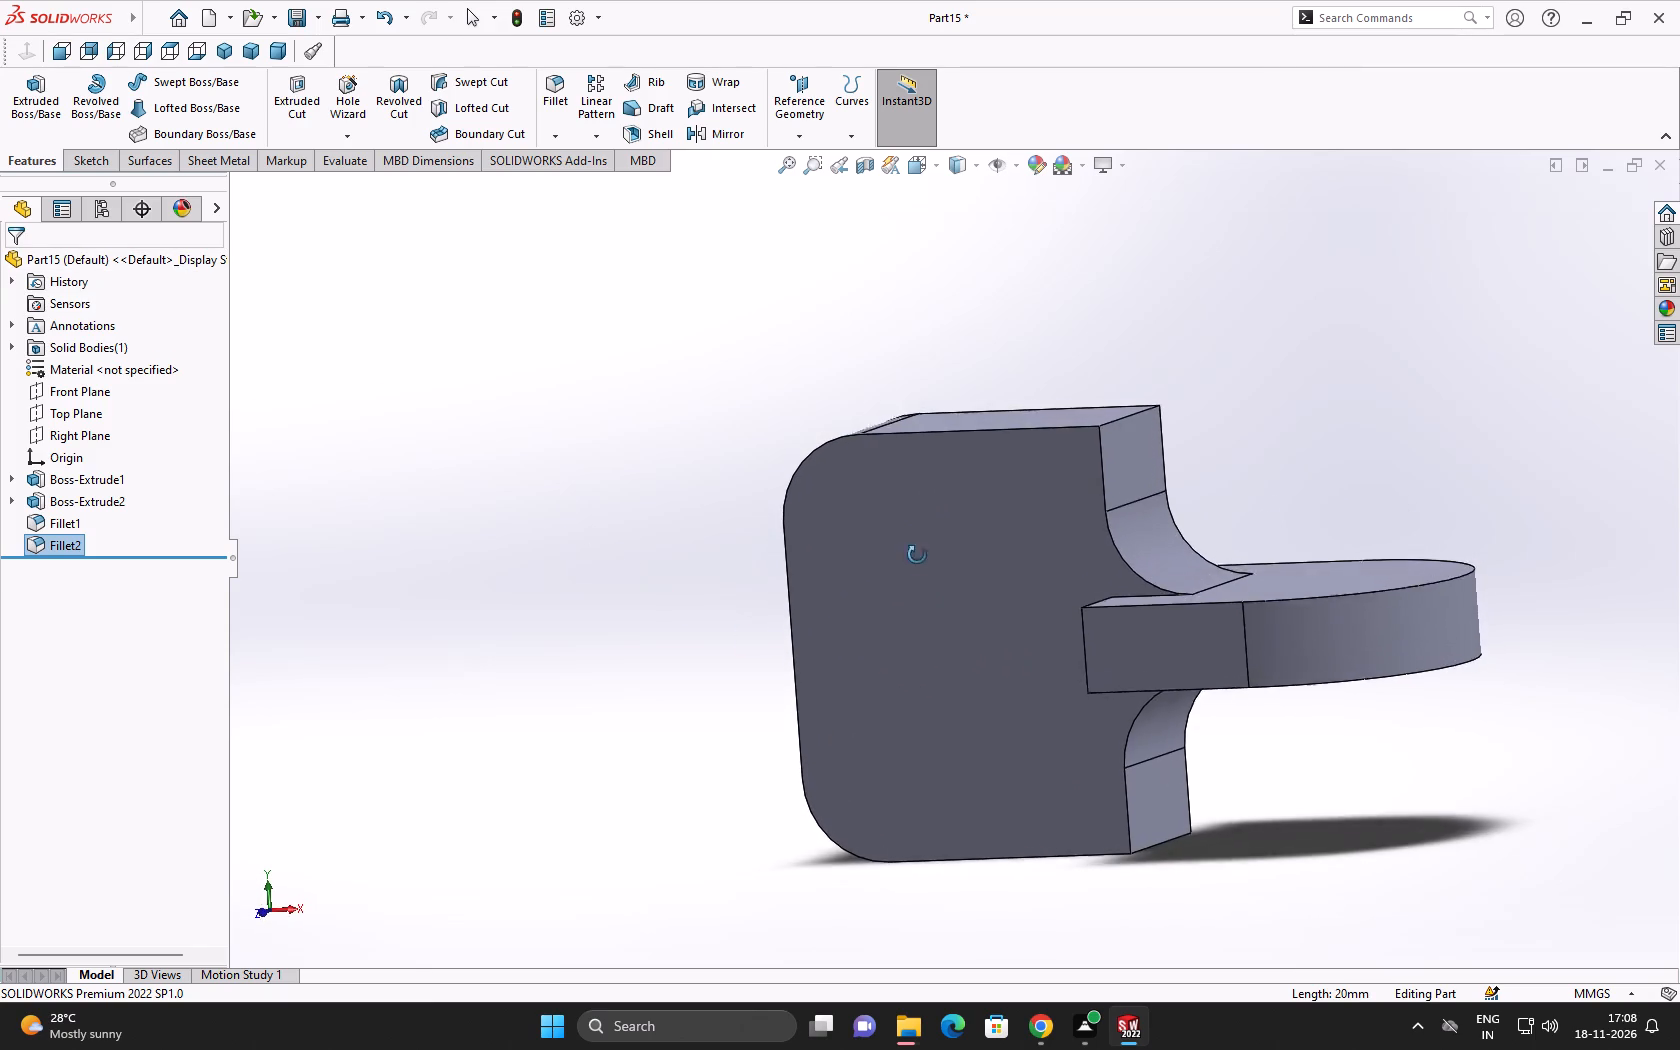
pyautogui.moveTo(917, 555); pyautogui.dragTo(873, 690, button='middle')
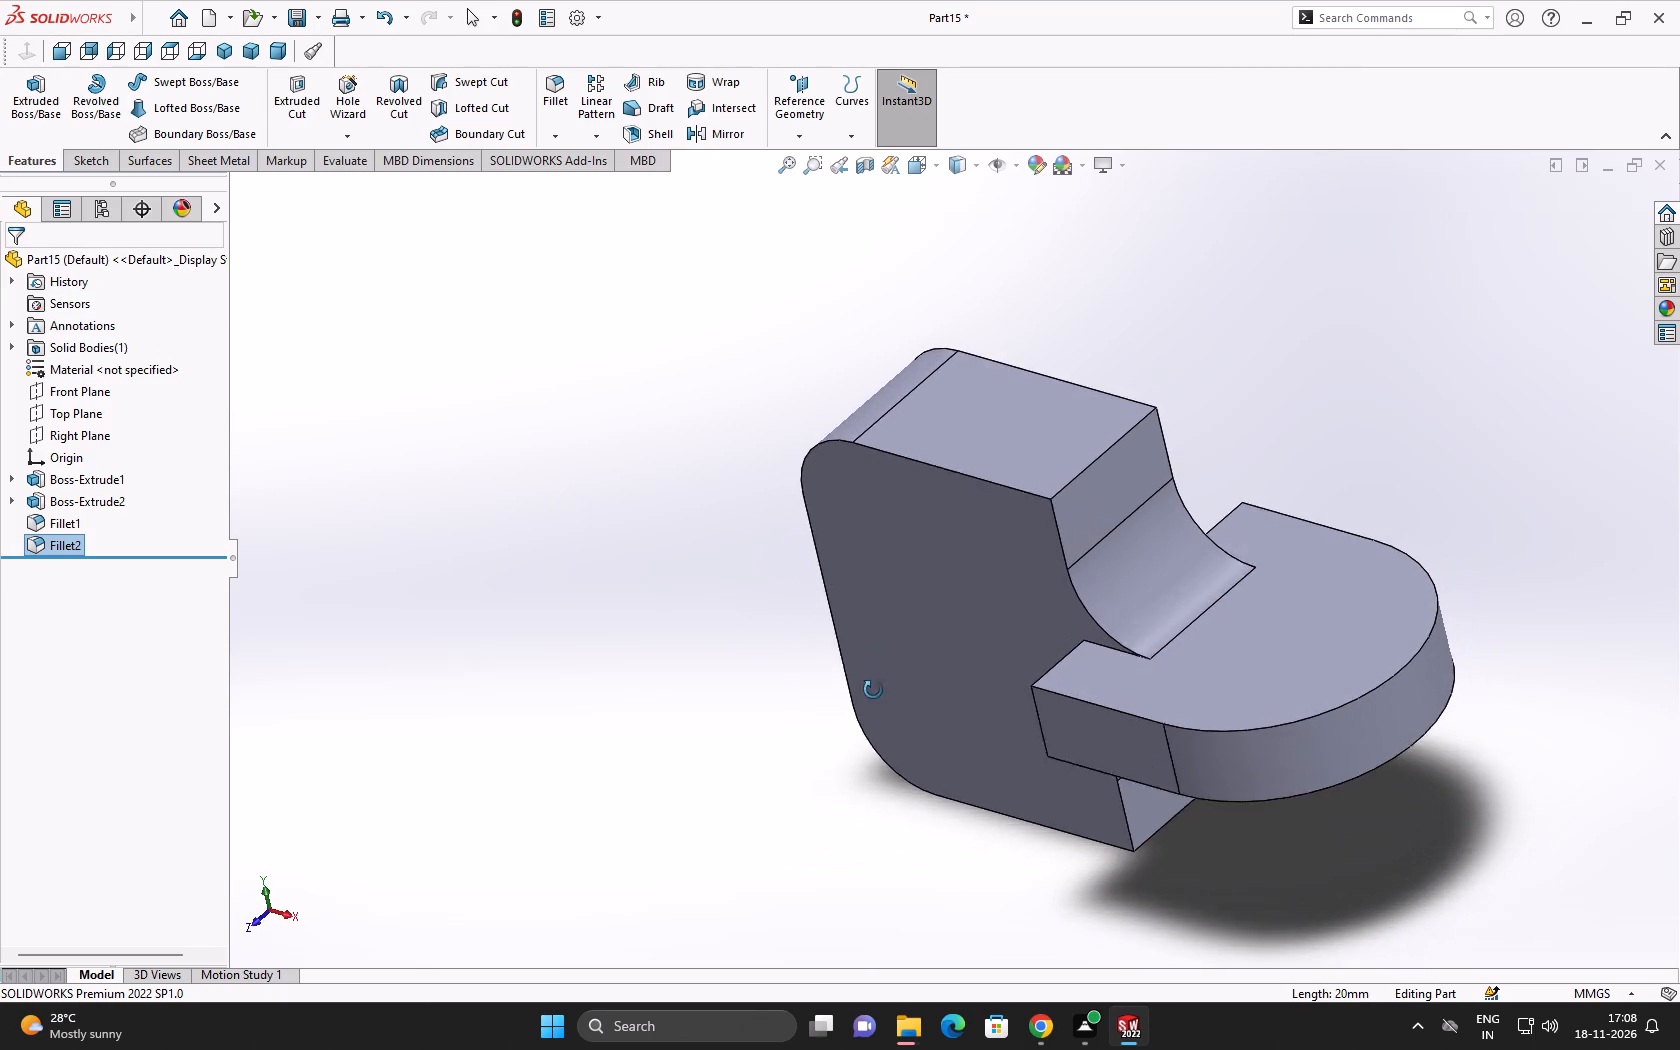
pyautogui.moveTo(873, 690); pyautogui.dragTo(863, 720, button='middle')
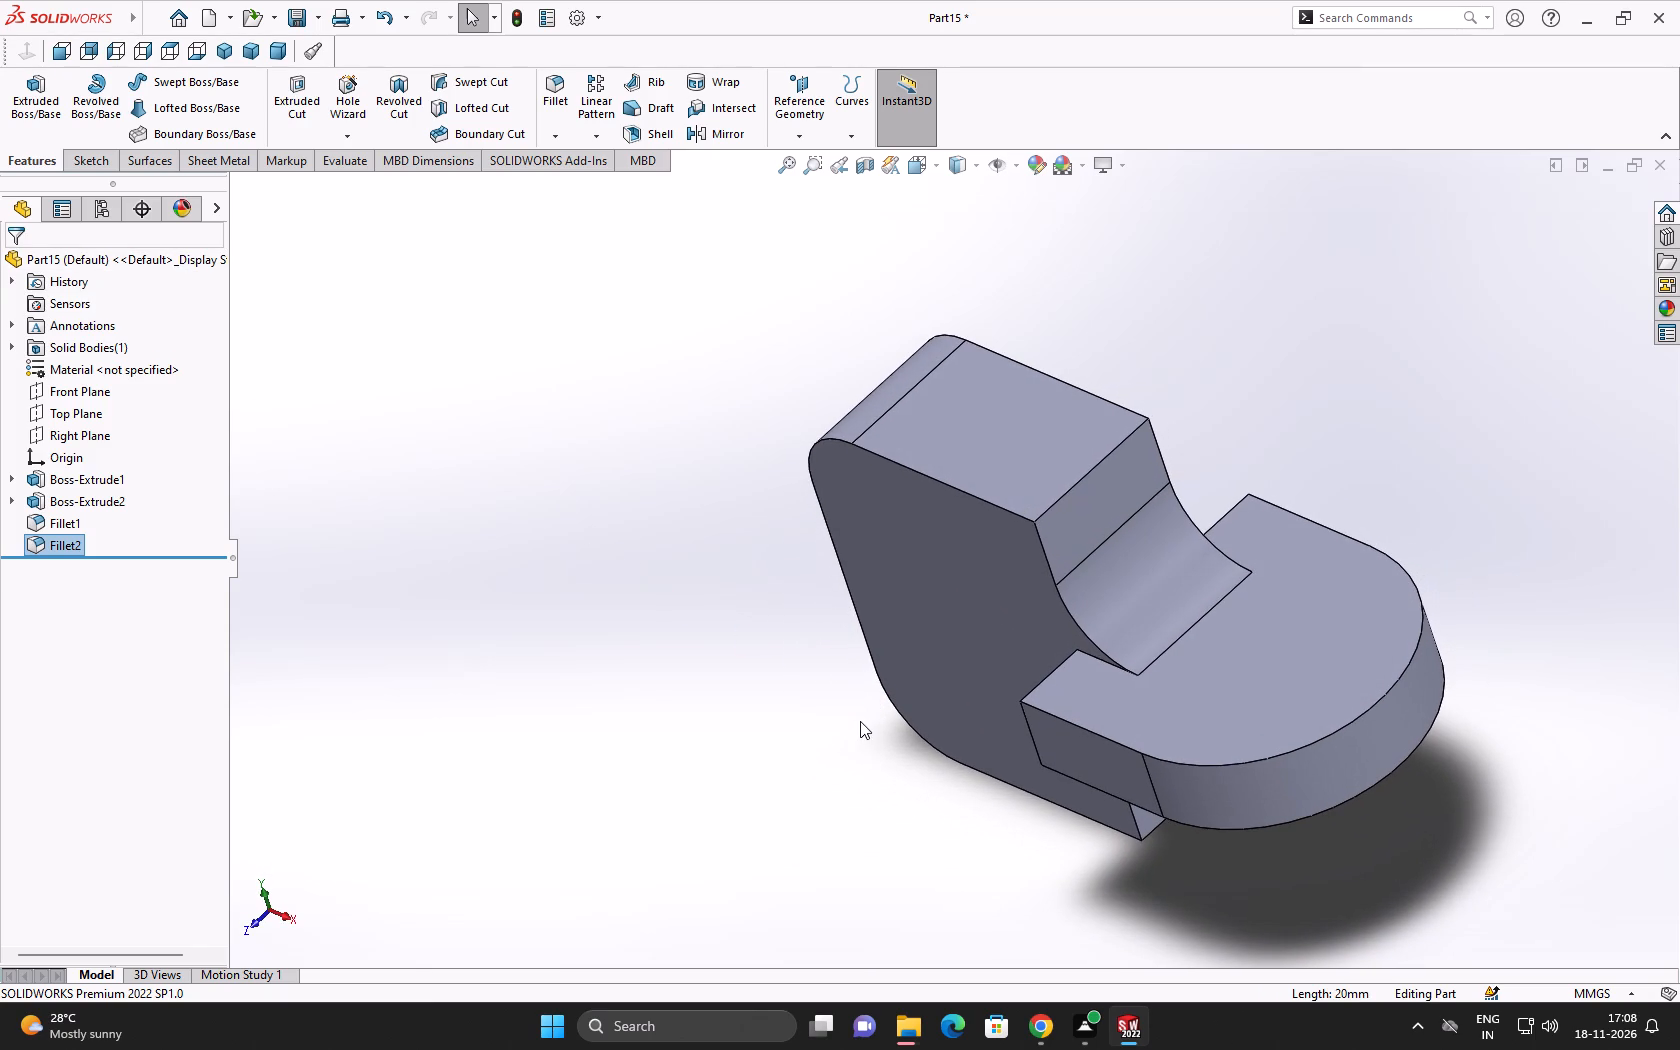
pyautogui.click(947, 604)
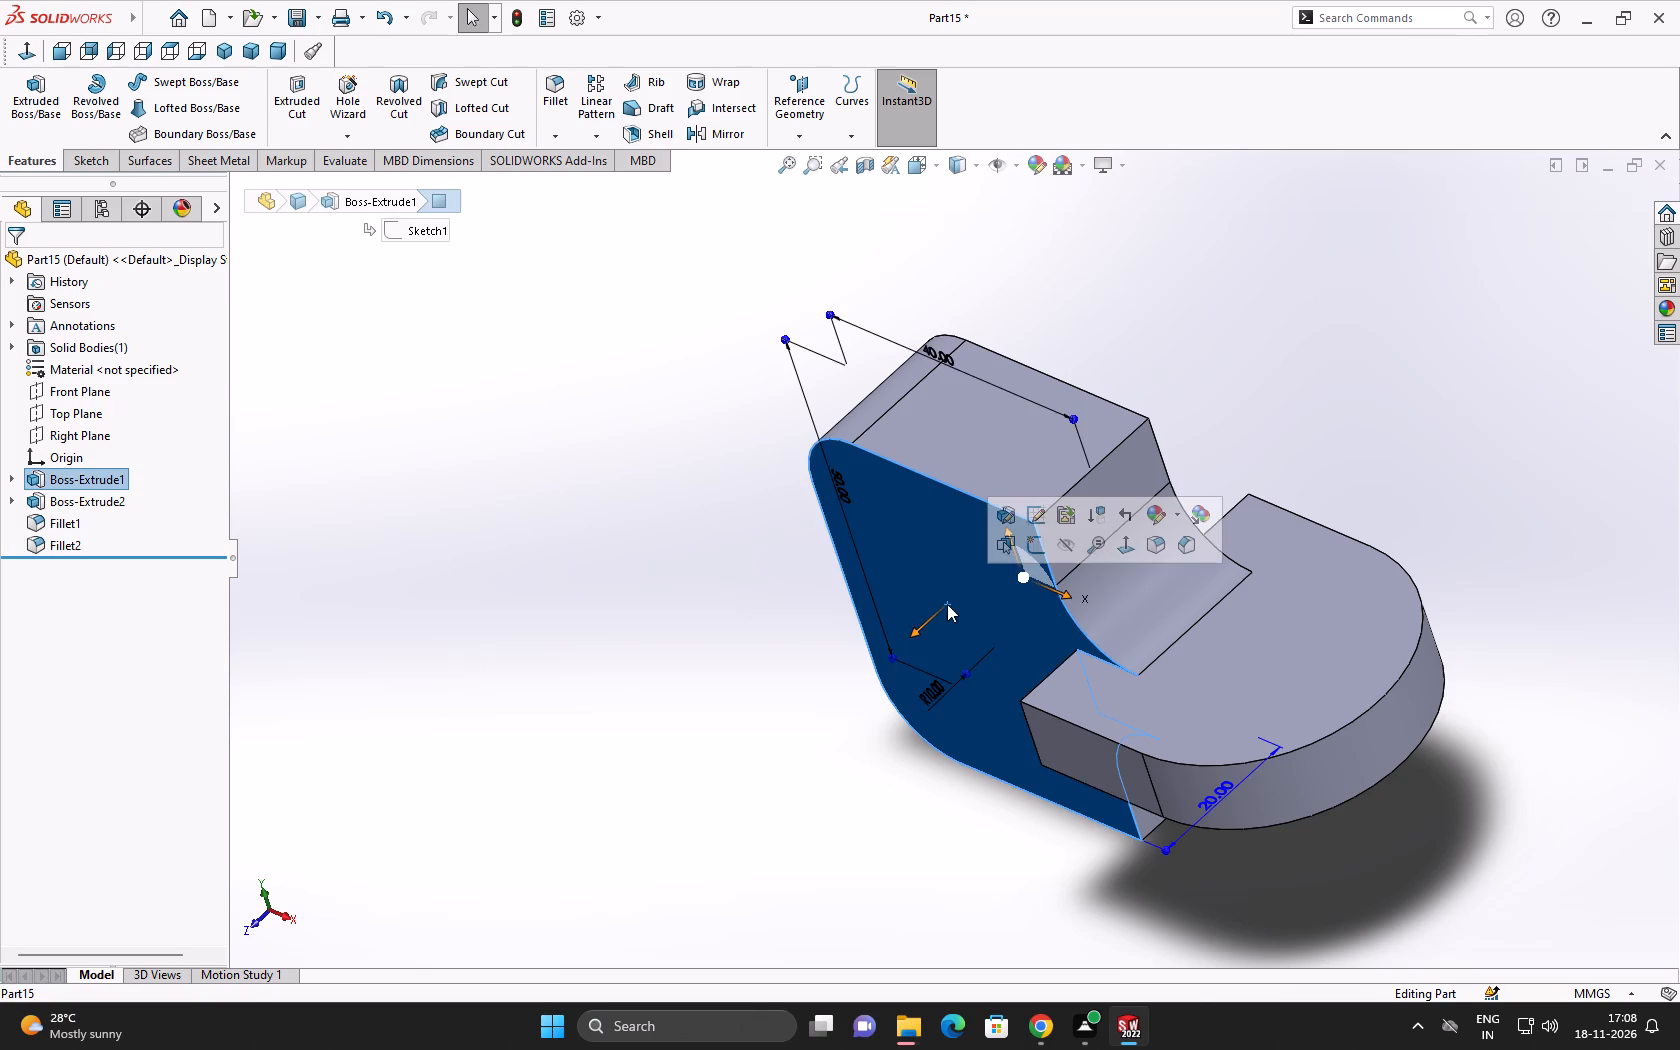
pyautogui.click(1042, 551)
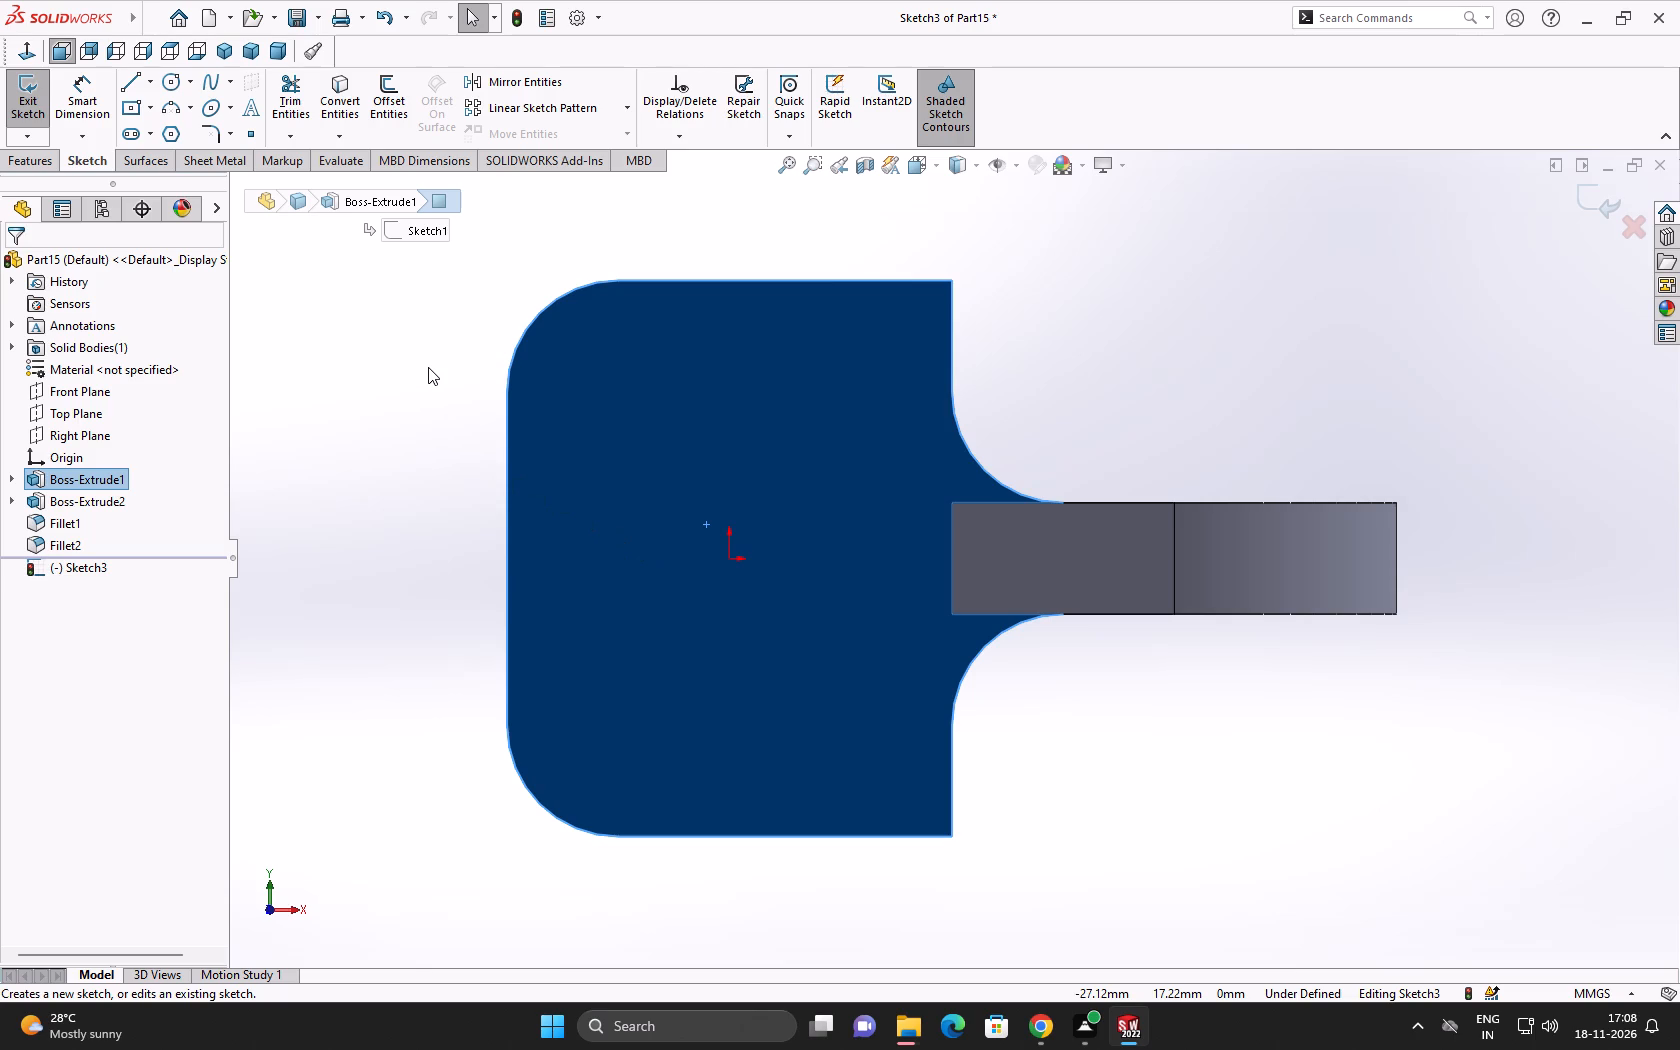
pyautogui.click(175, 72)
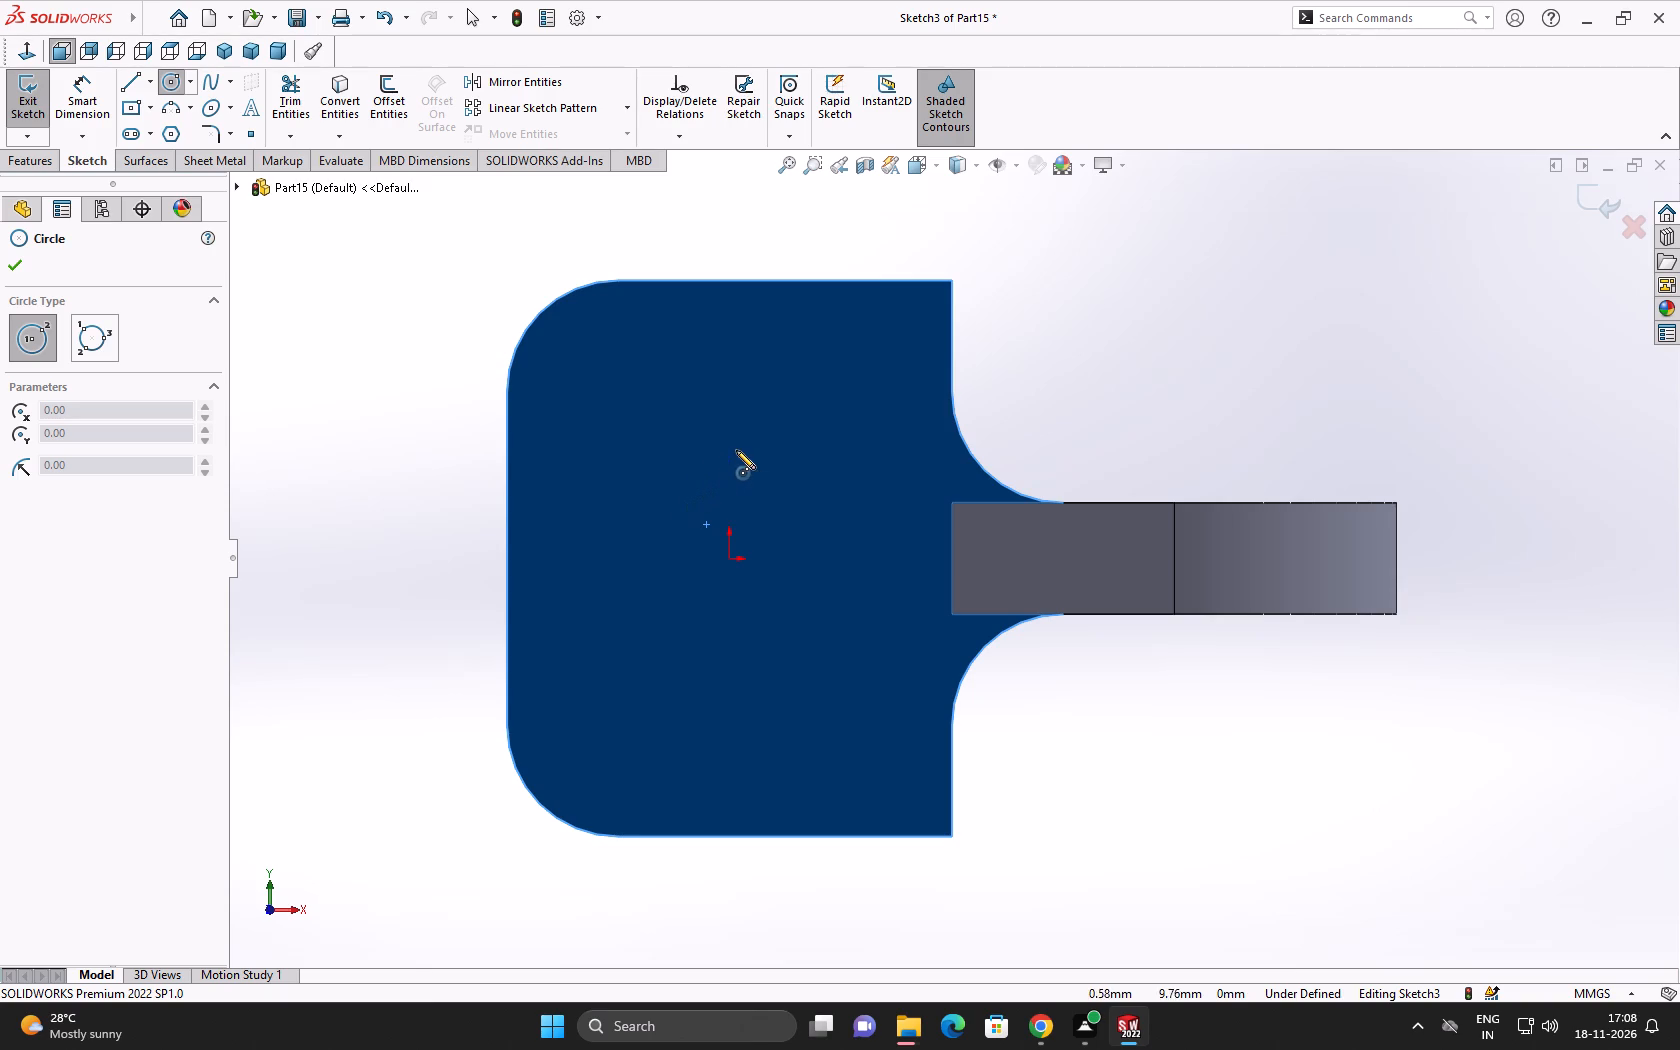
pyautogui.click(722, 471)
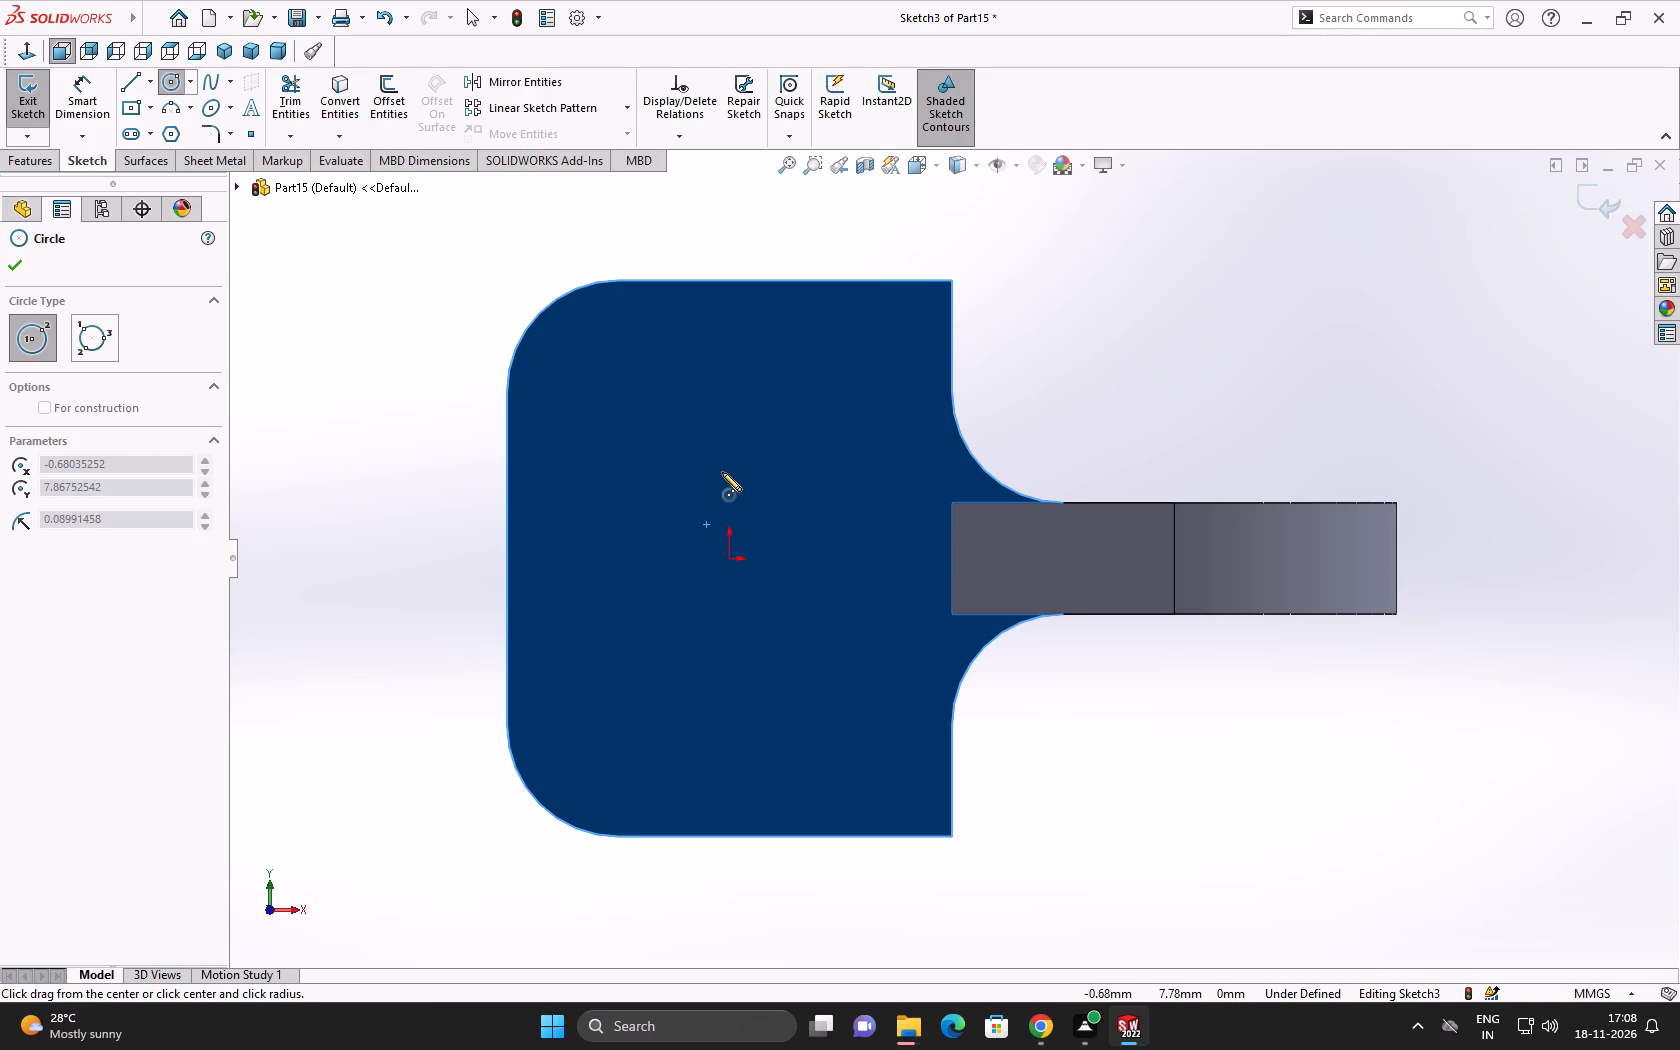
pyautogui.click(801, 495)
pyautogui.rightClick(801, 494)
pyautogui.click(810, 506)
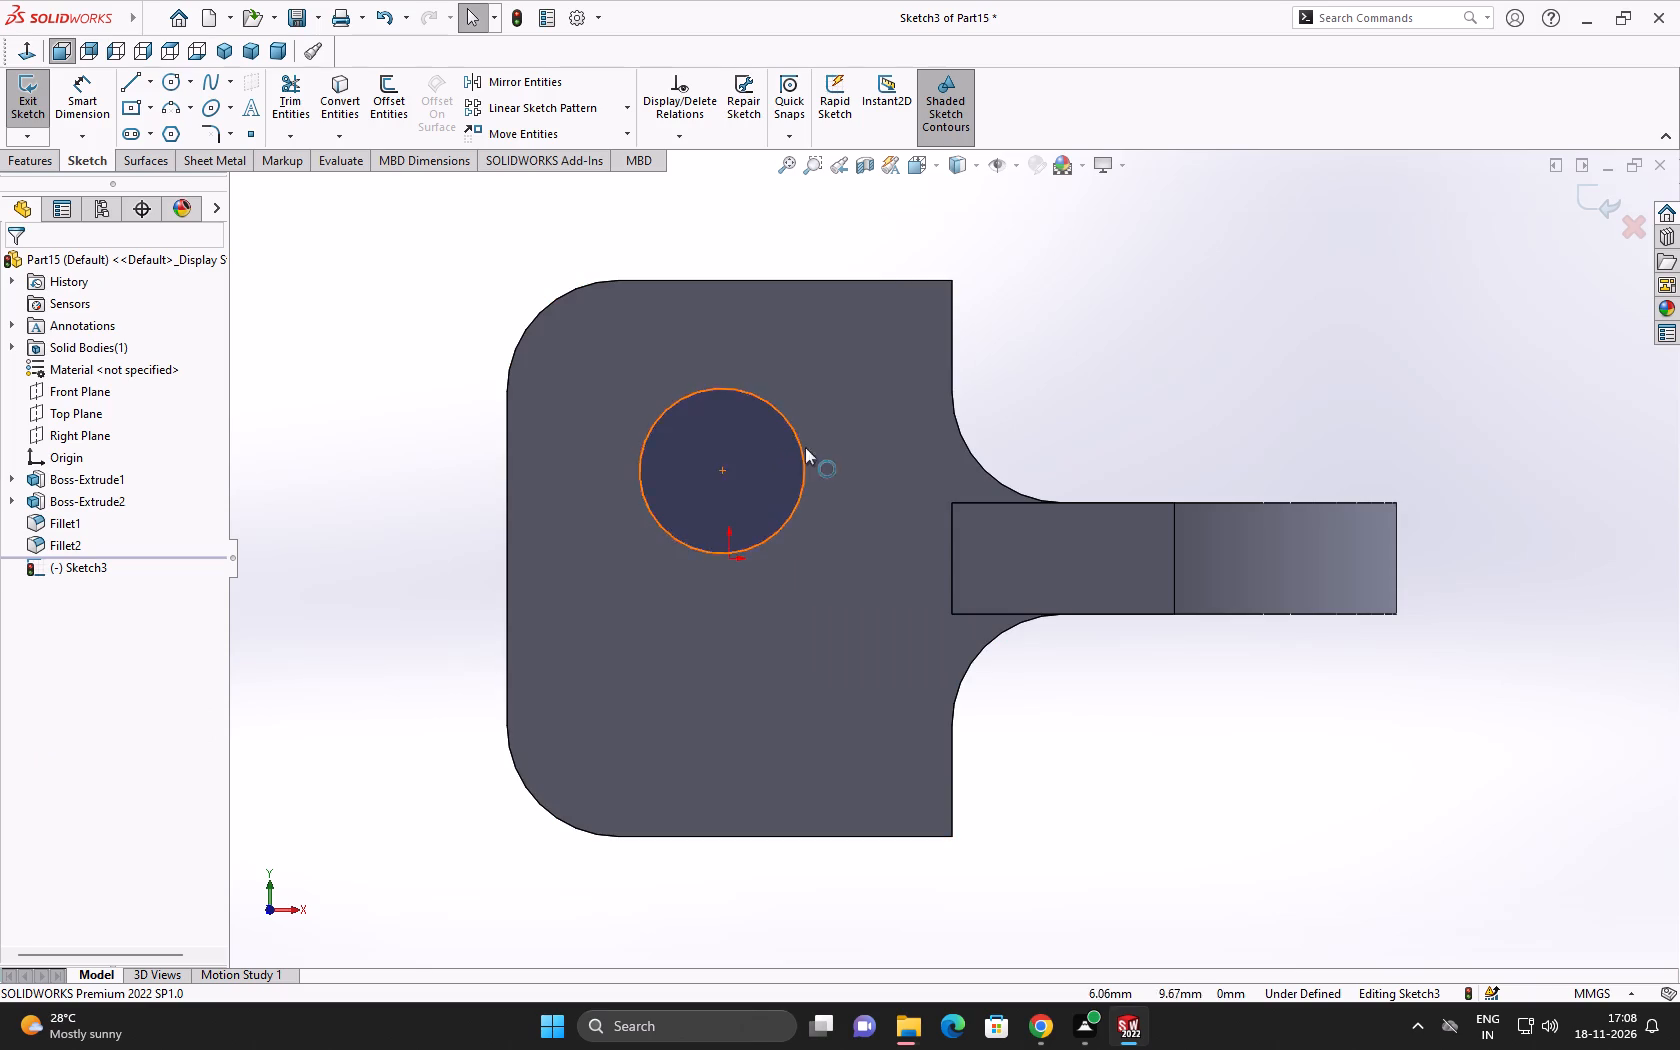
# Dimension the circle's center 20 mm from the block's right vertical edge.
pyautogui.click(75, 96)
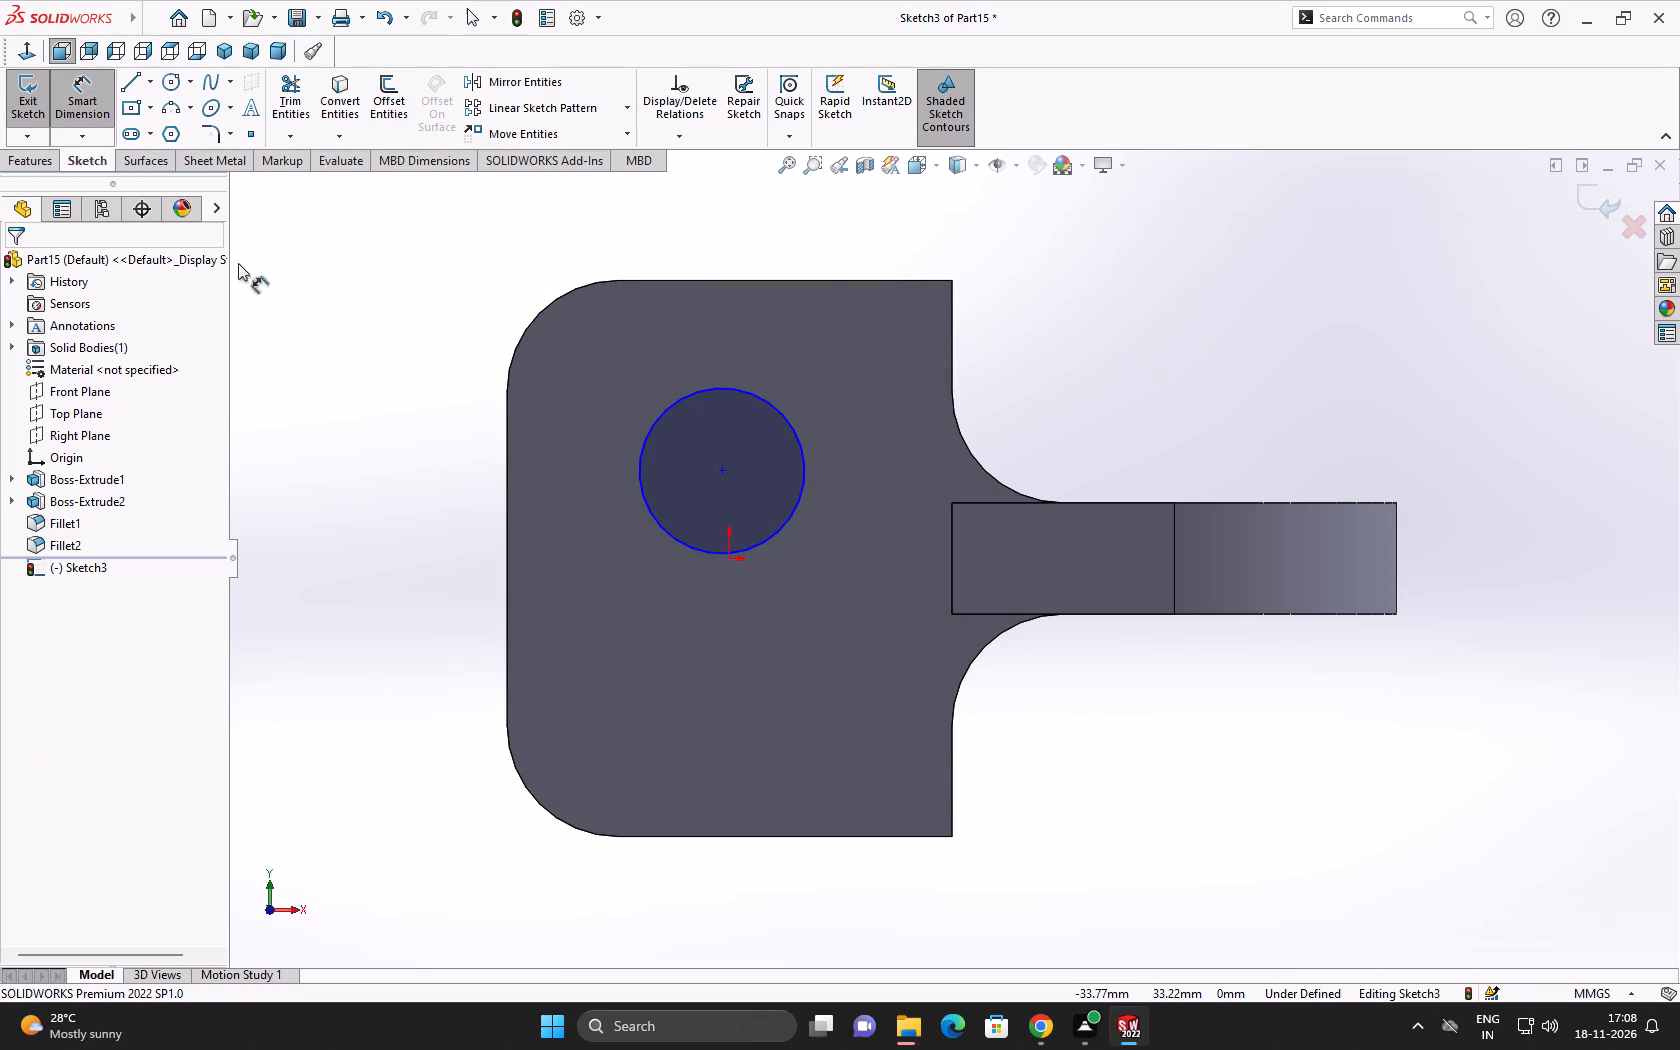
pyautogui.click(950, 354)
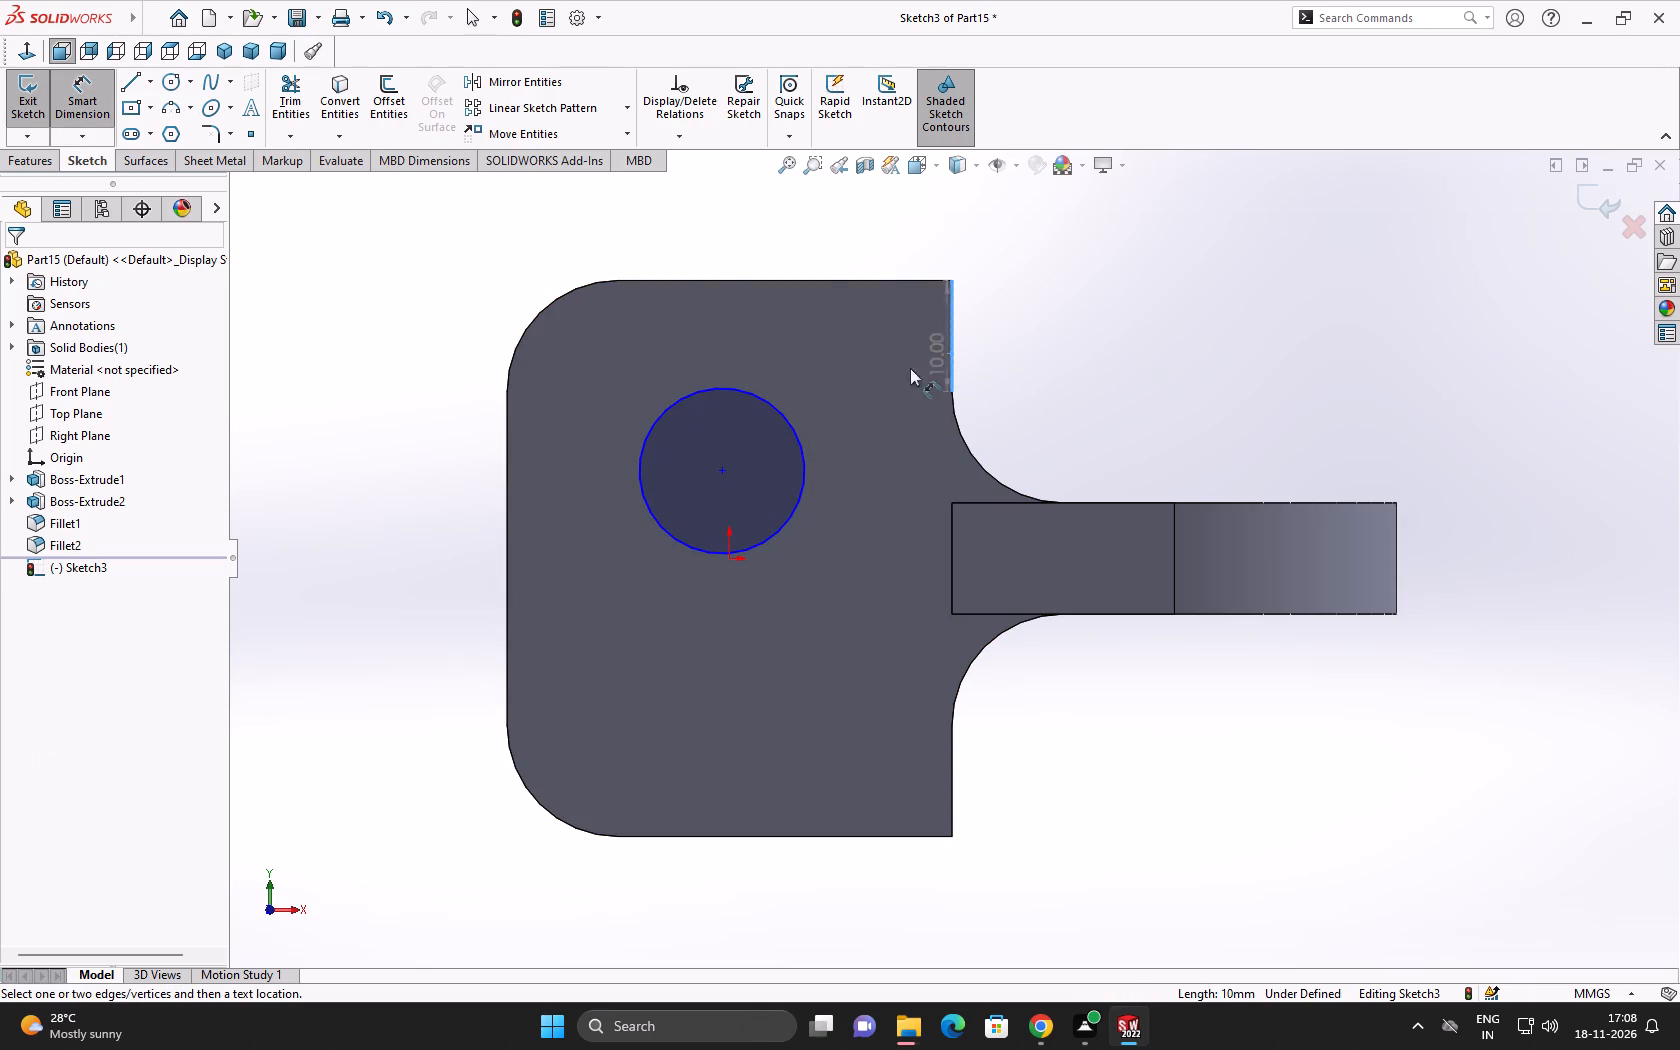
pyautogui.click(723, 470)
pyautogui.click(781, 218)
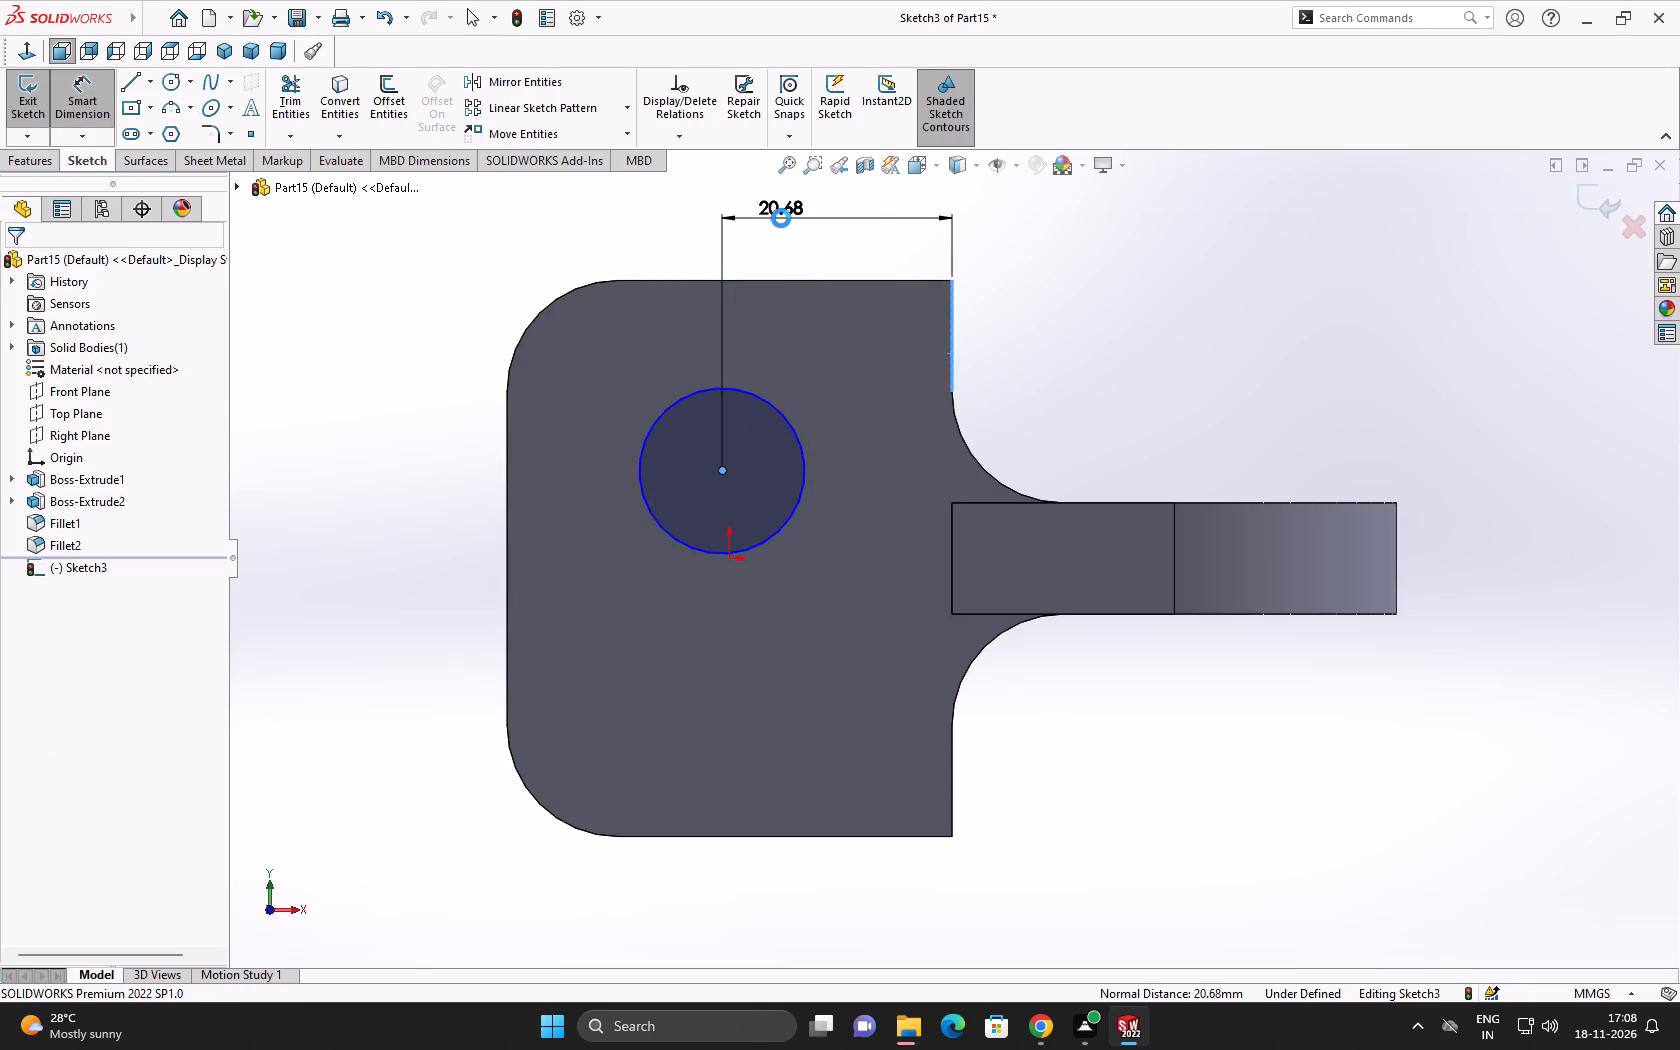
pyautogui.write('20')
pyautogui.click(691, 192)
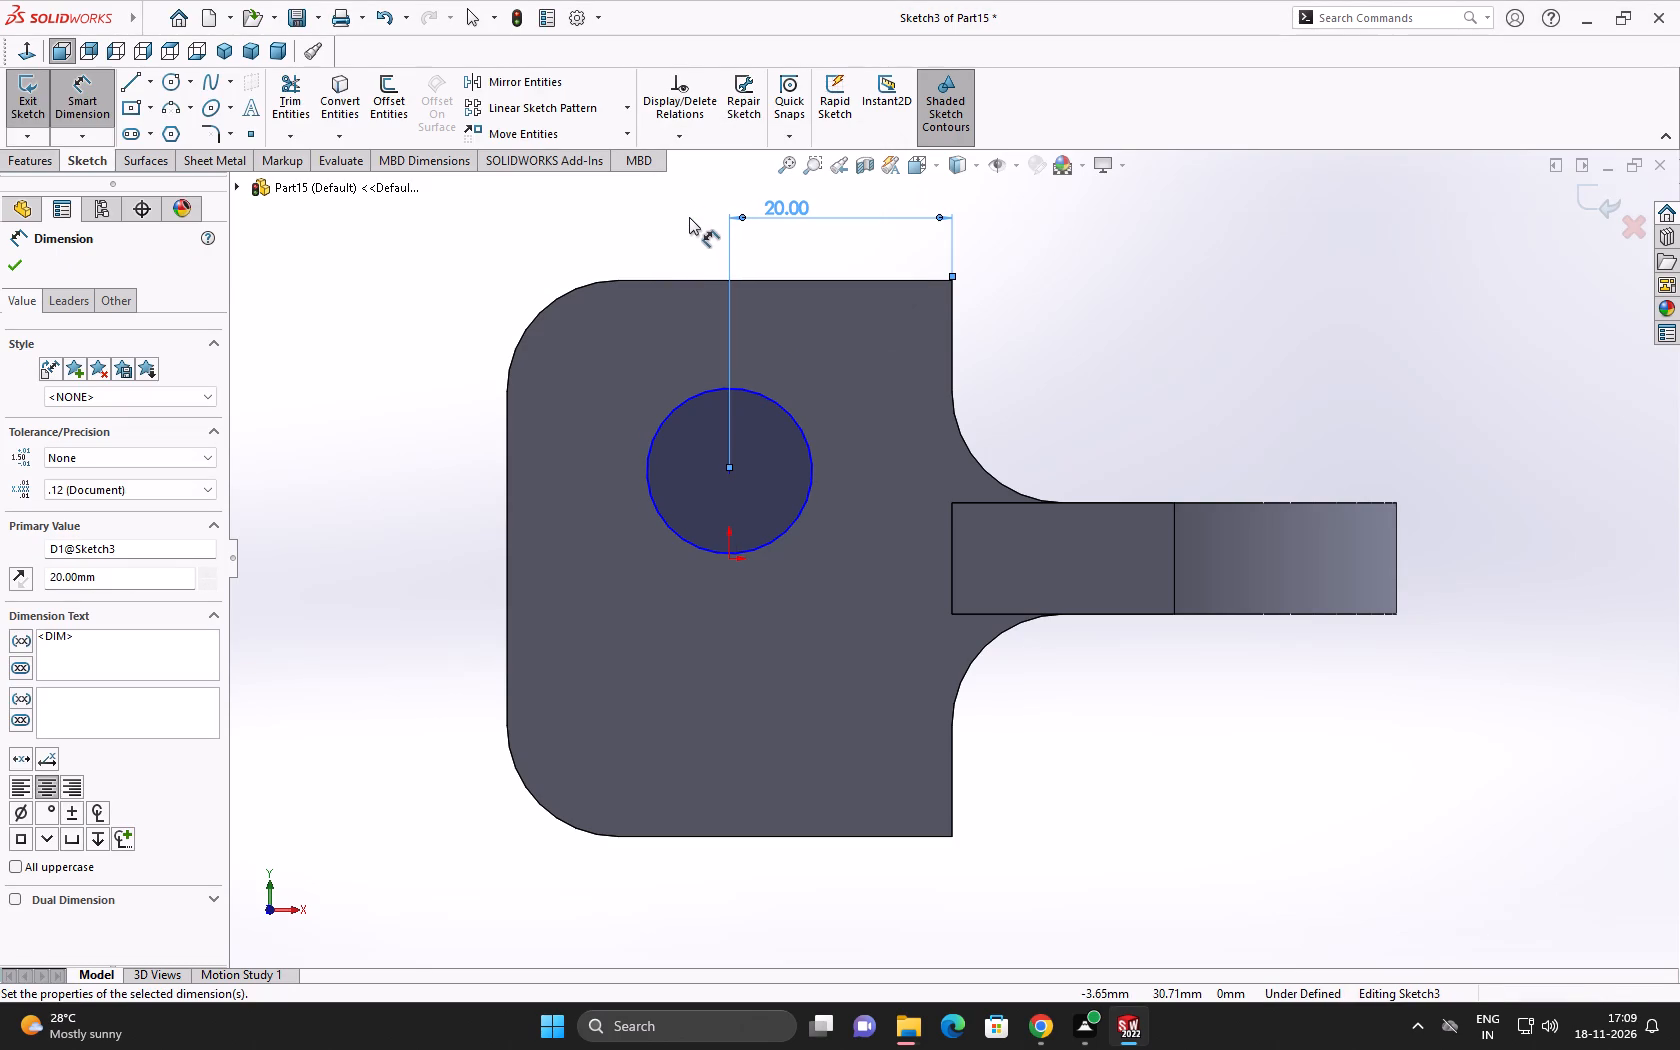
# Dimension the circle's diameter as 20 mm.
pyautogui.click(776, 403)
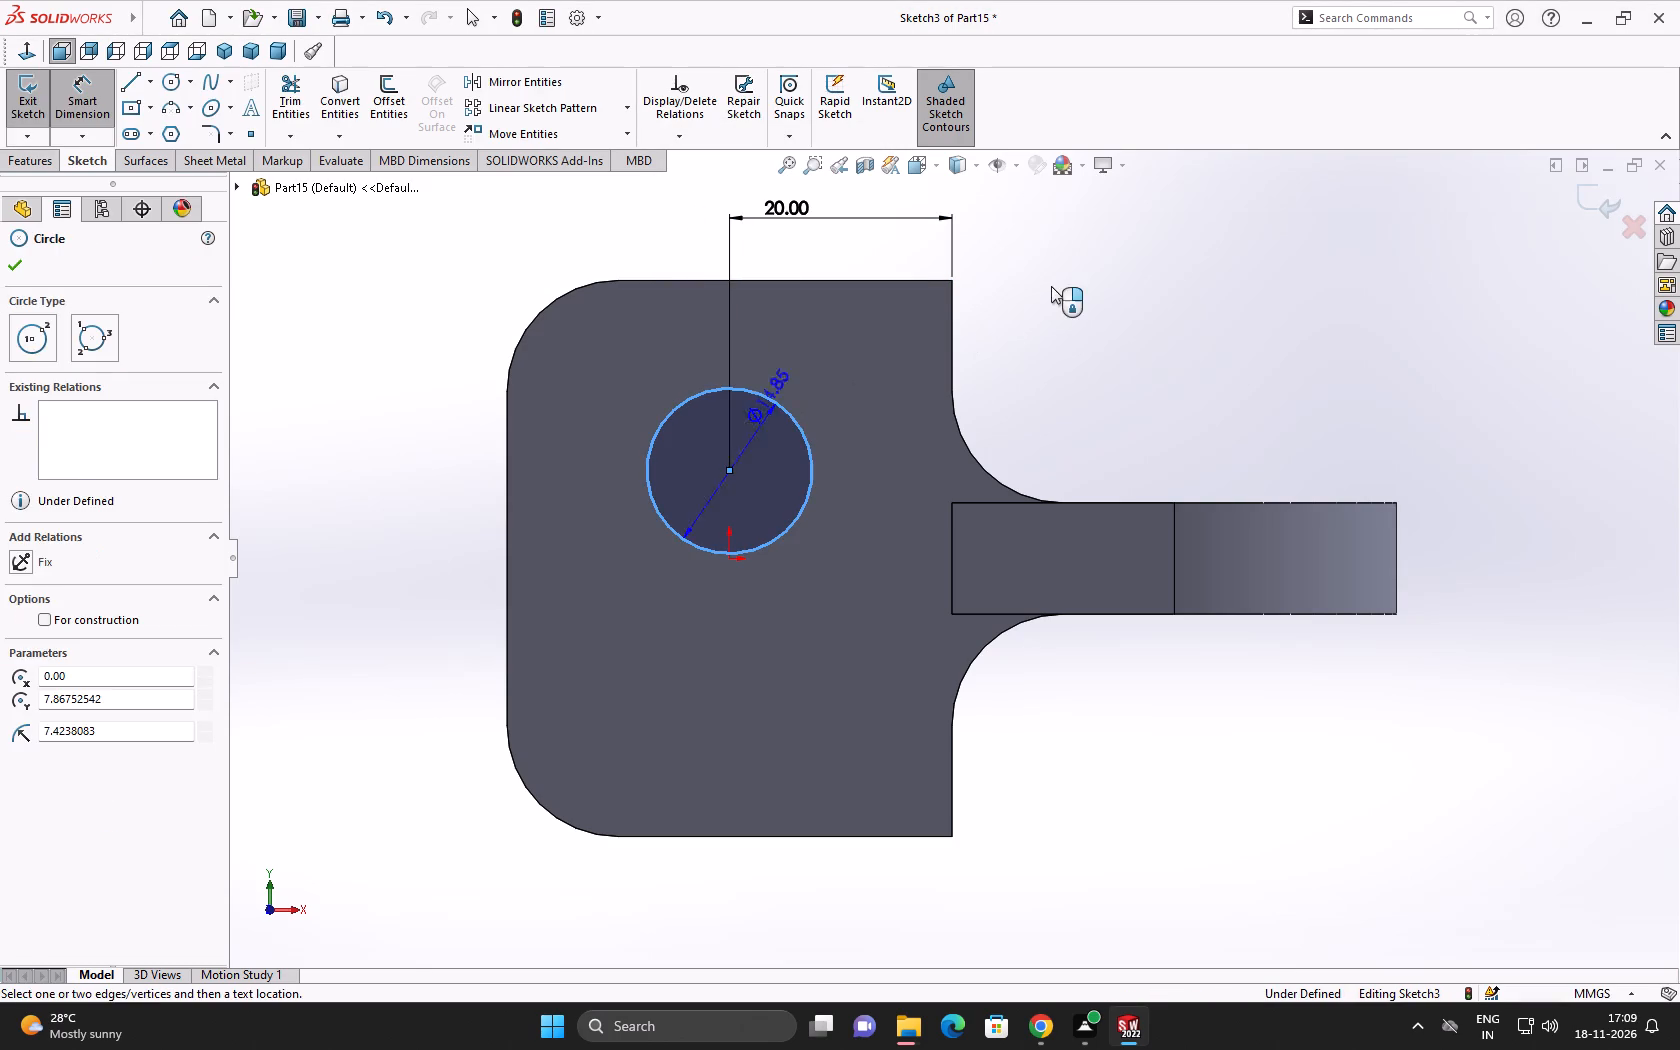
pyautogui.click(1056, 280)
pyautogui.write('20')
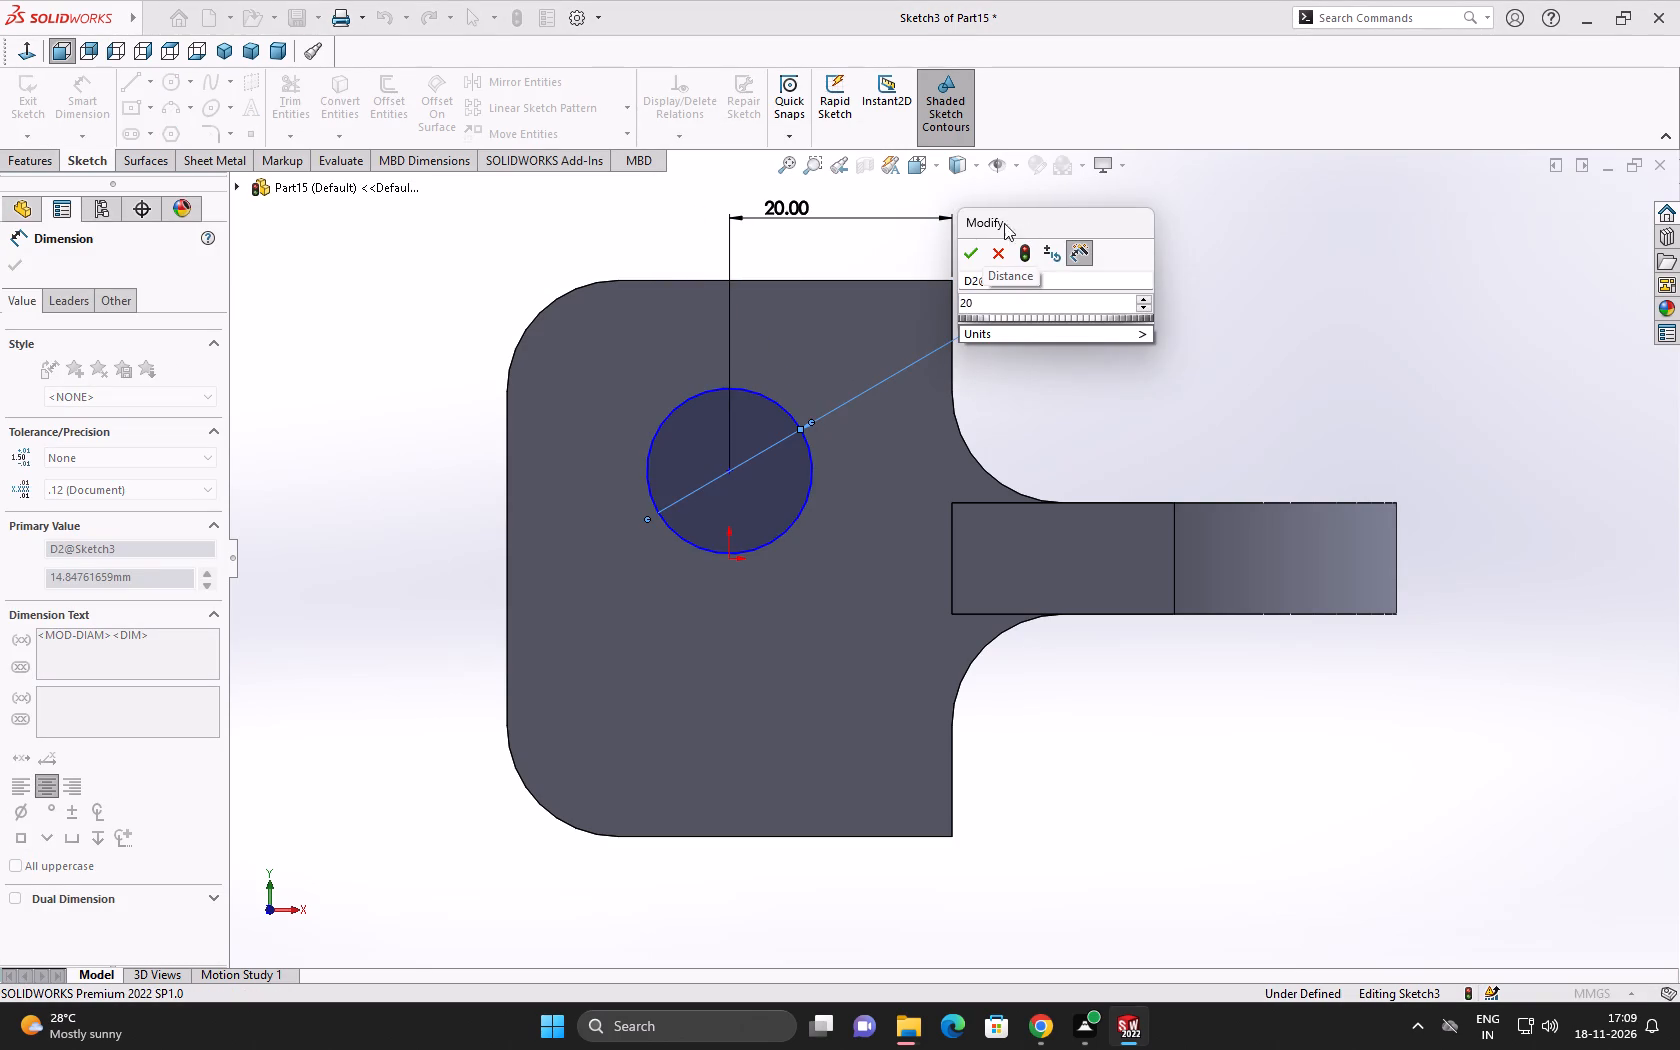
pyautogui.click(971, 247)
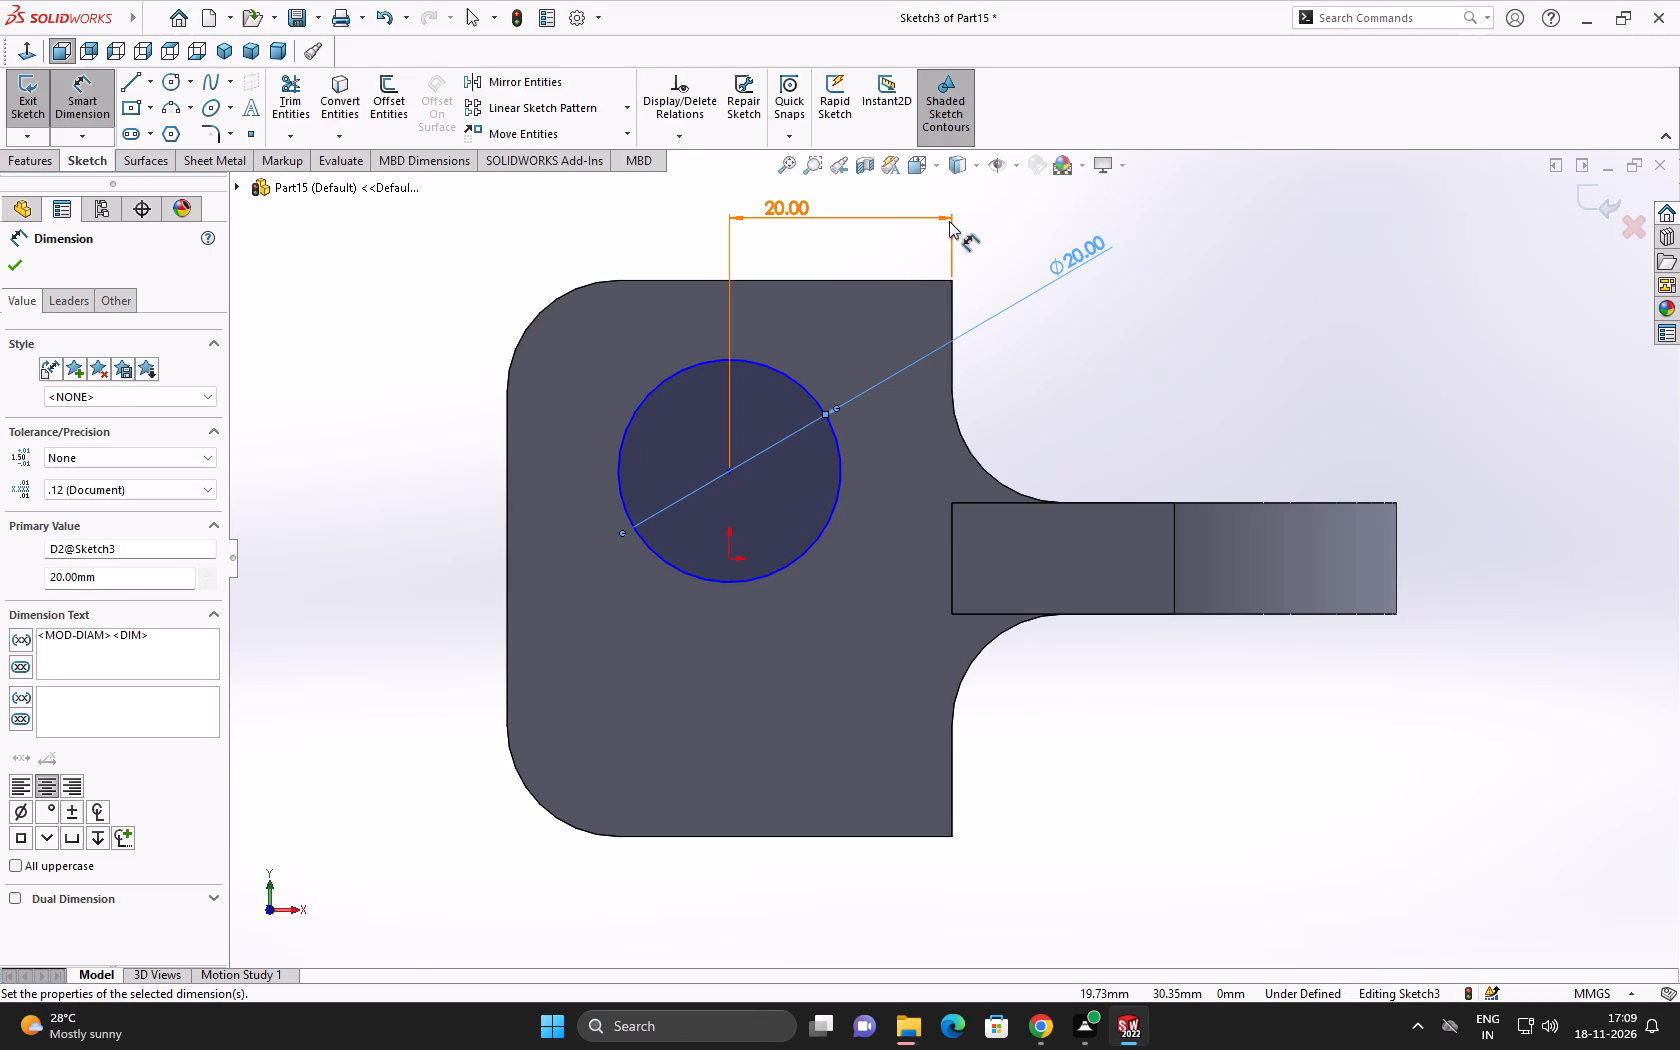
# Dimension the circle's center 20 mm from the block's top edge.
pyautogui.click(729, 467)
pyautogui.click(713, 279)
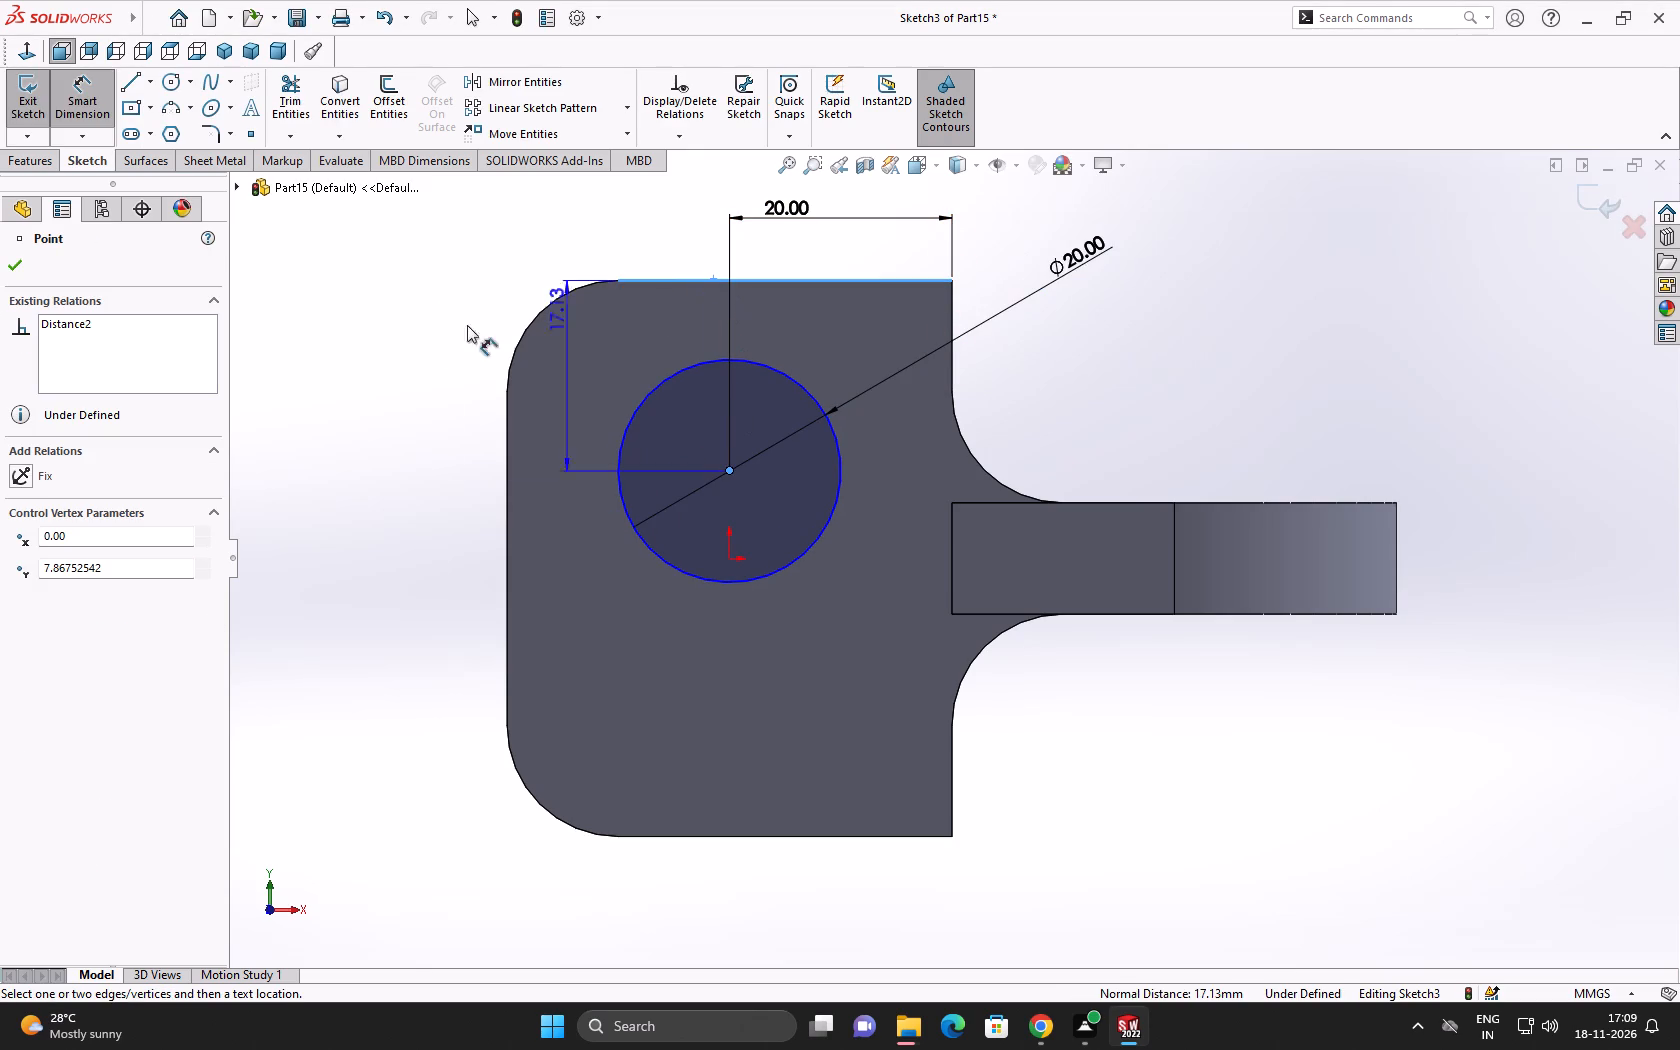
pyautogui.click(371, 343)
pyautogui.write('20')
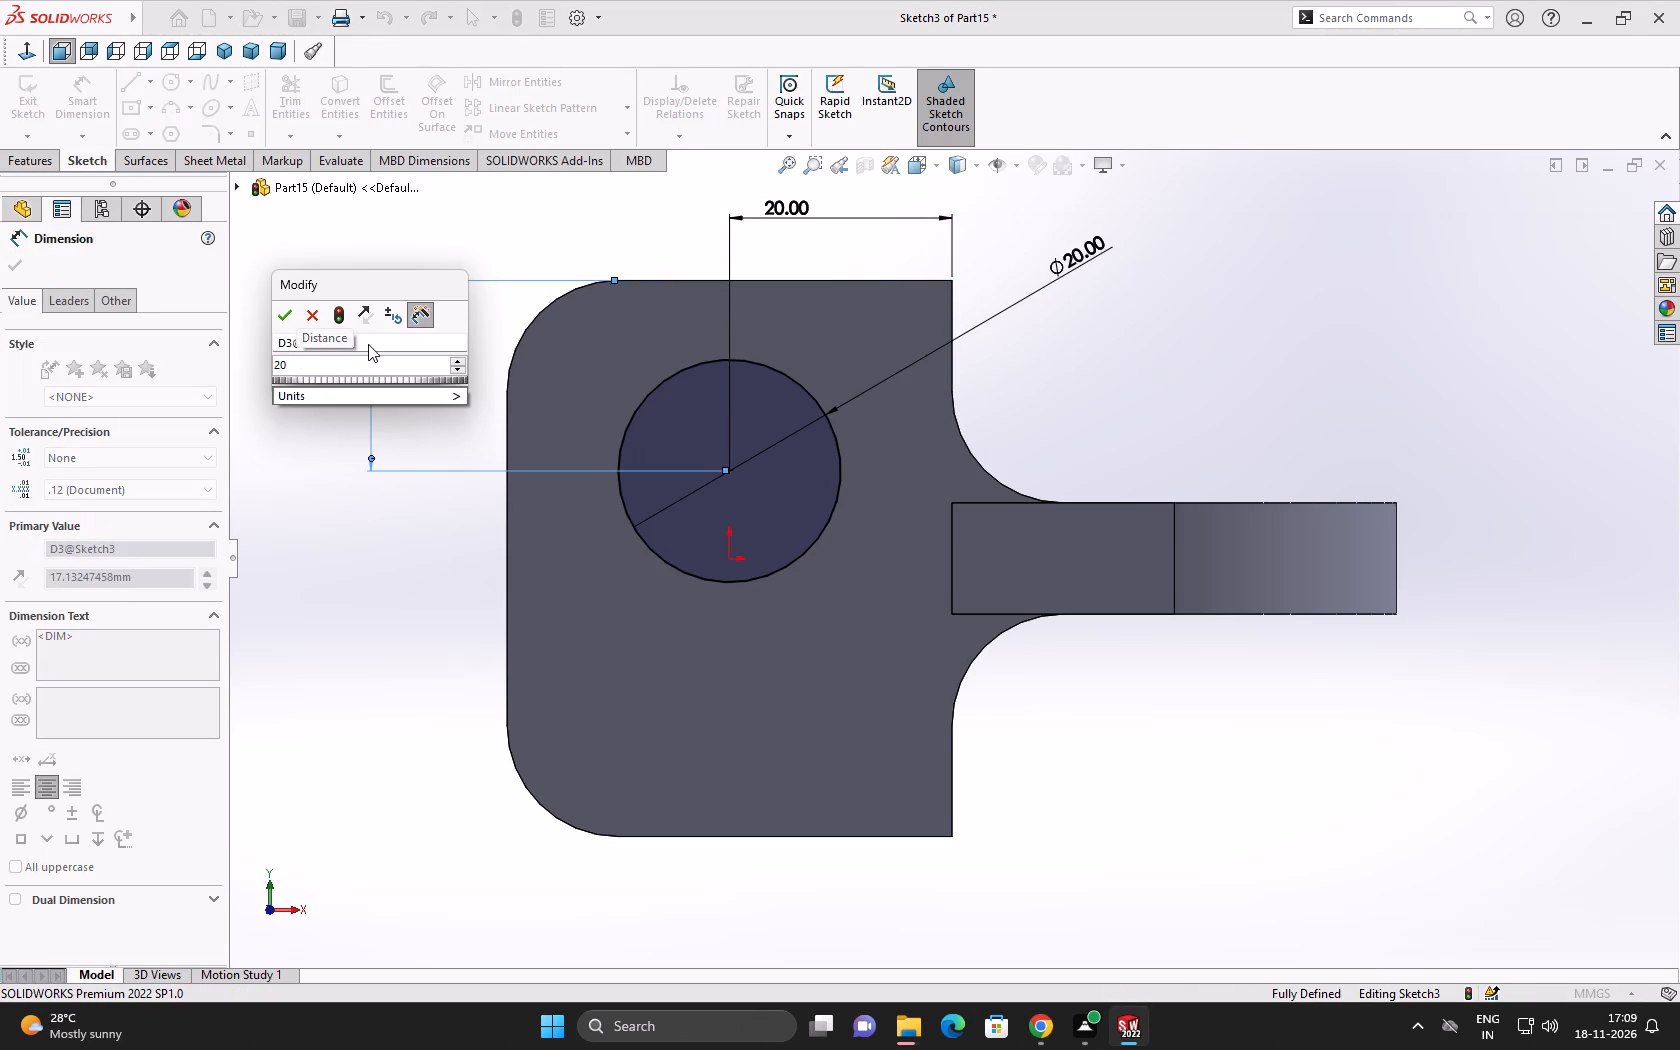
pyautogui.click(281, 316)
pyautogui.click(16, 260)
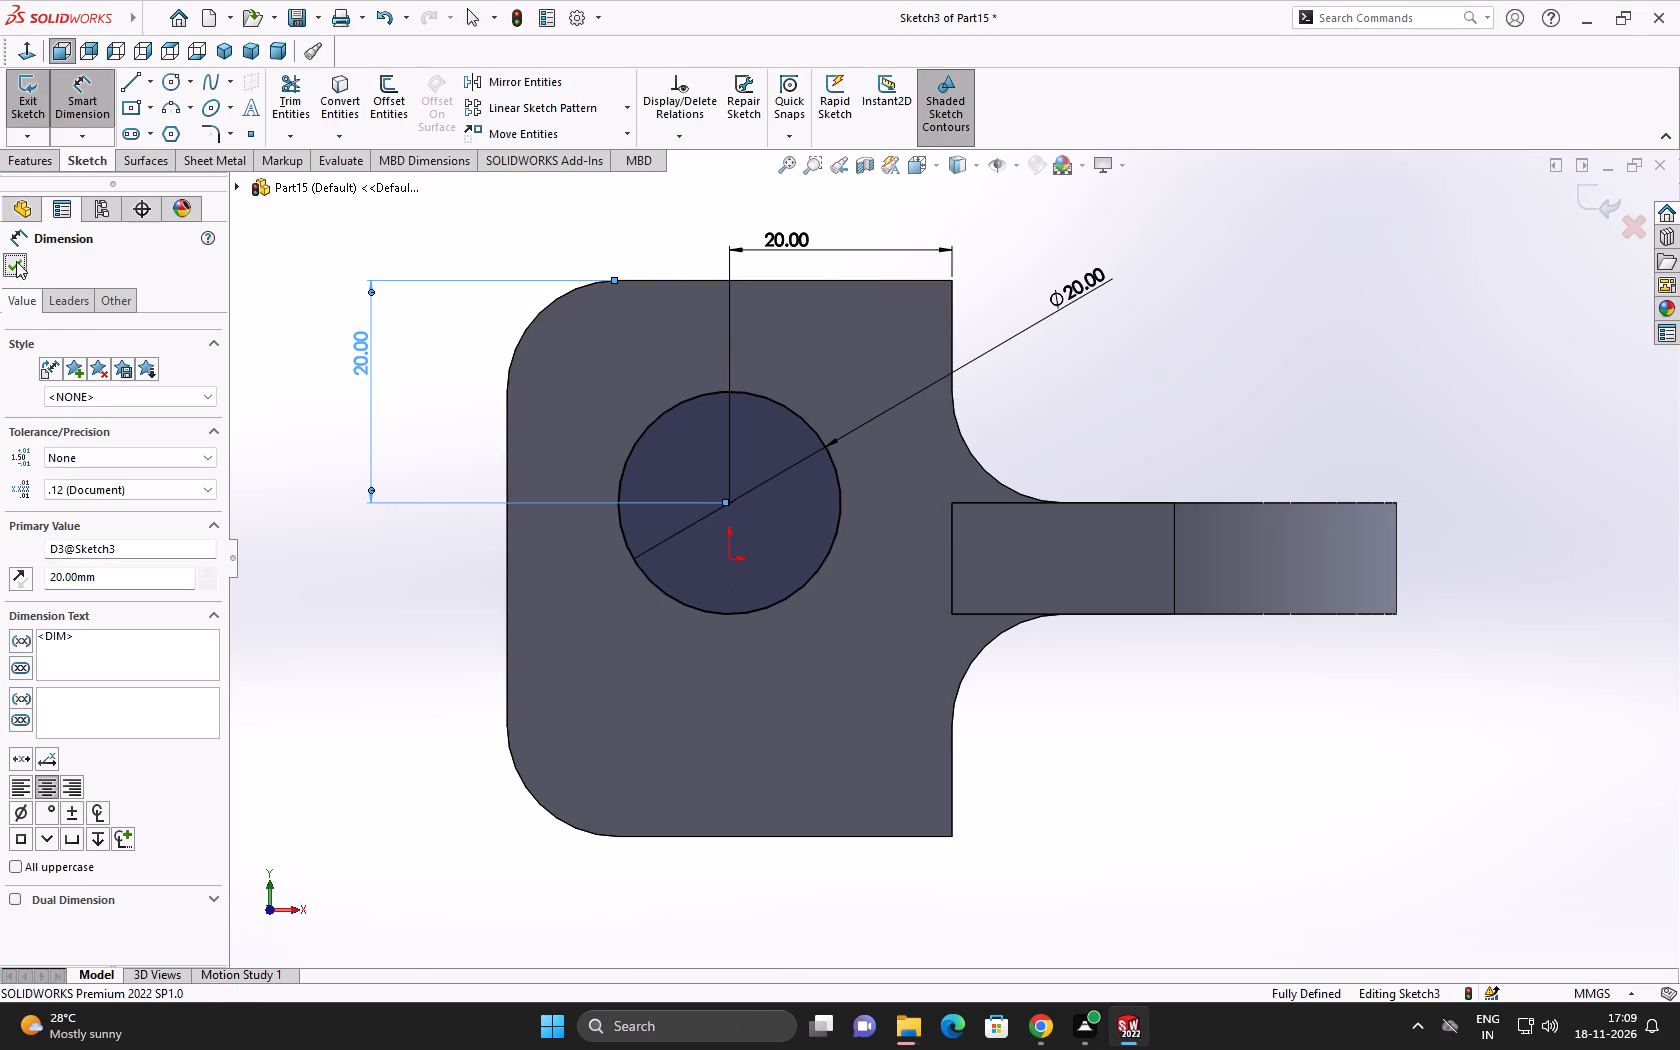
# Cut the 20 mm circle through the whole block with an Extruded Cut set to Through All.
pyautogui.click(42, 155)
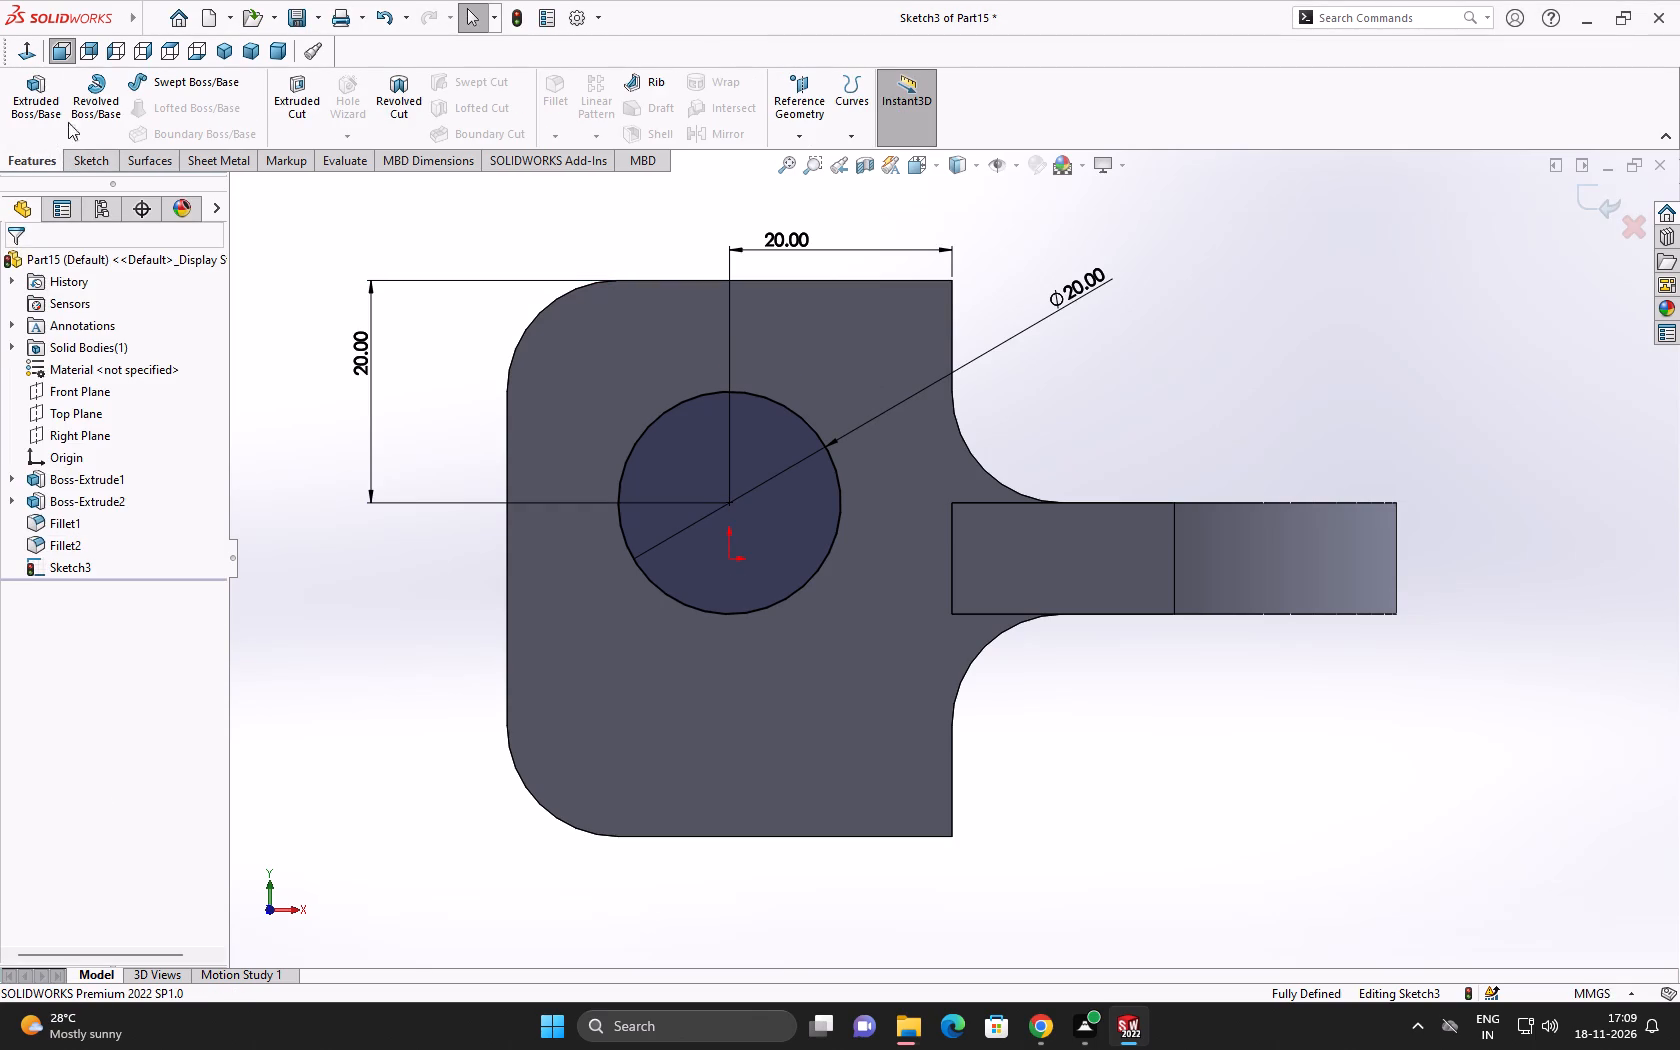
pyautogui.click(284, 98)
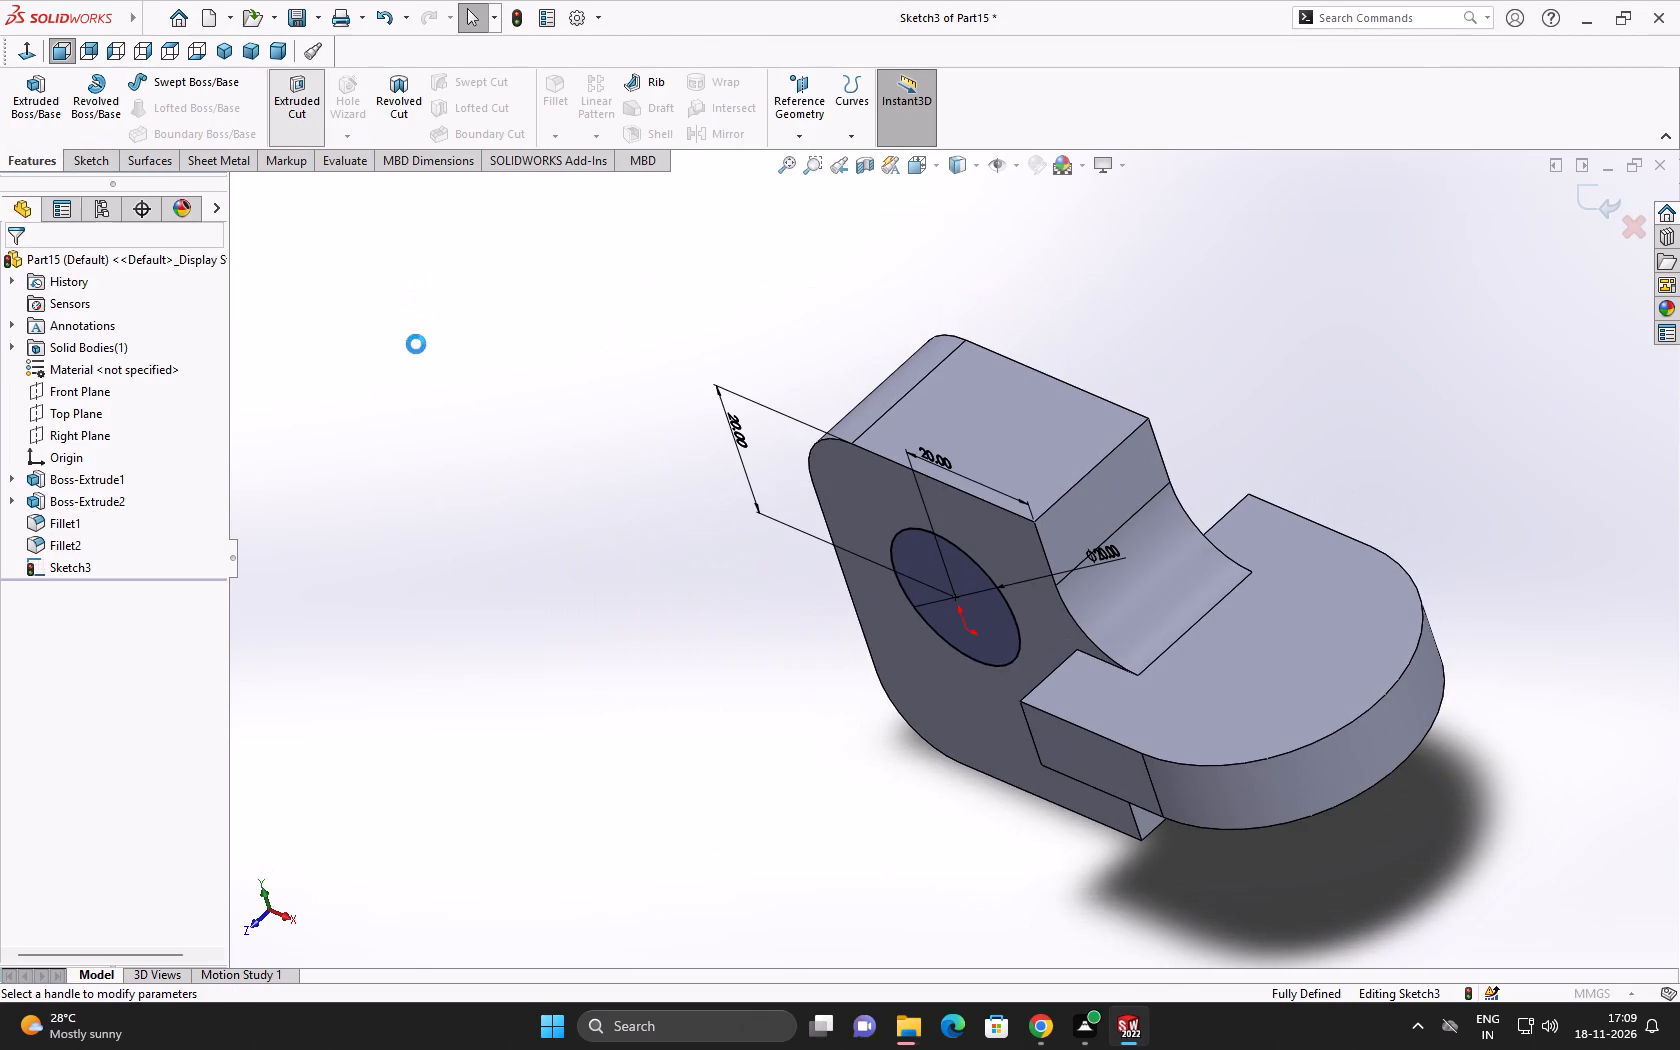
pyautogui.click(113, 382)
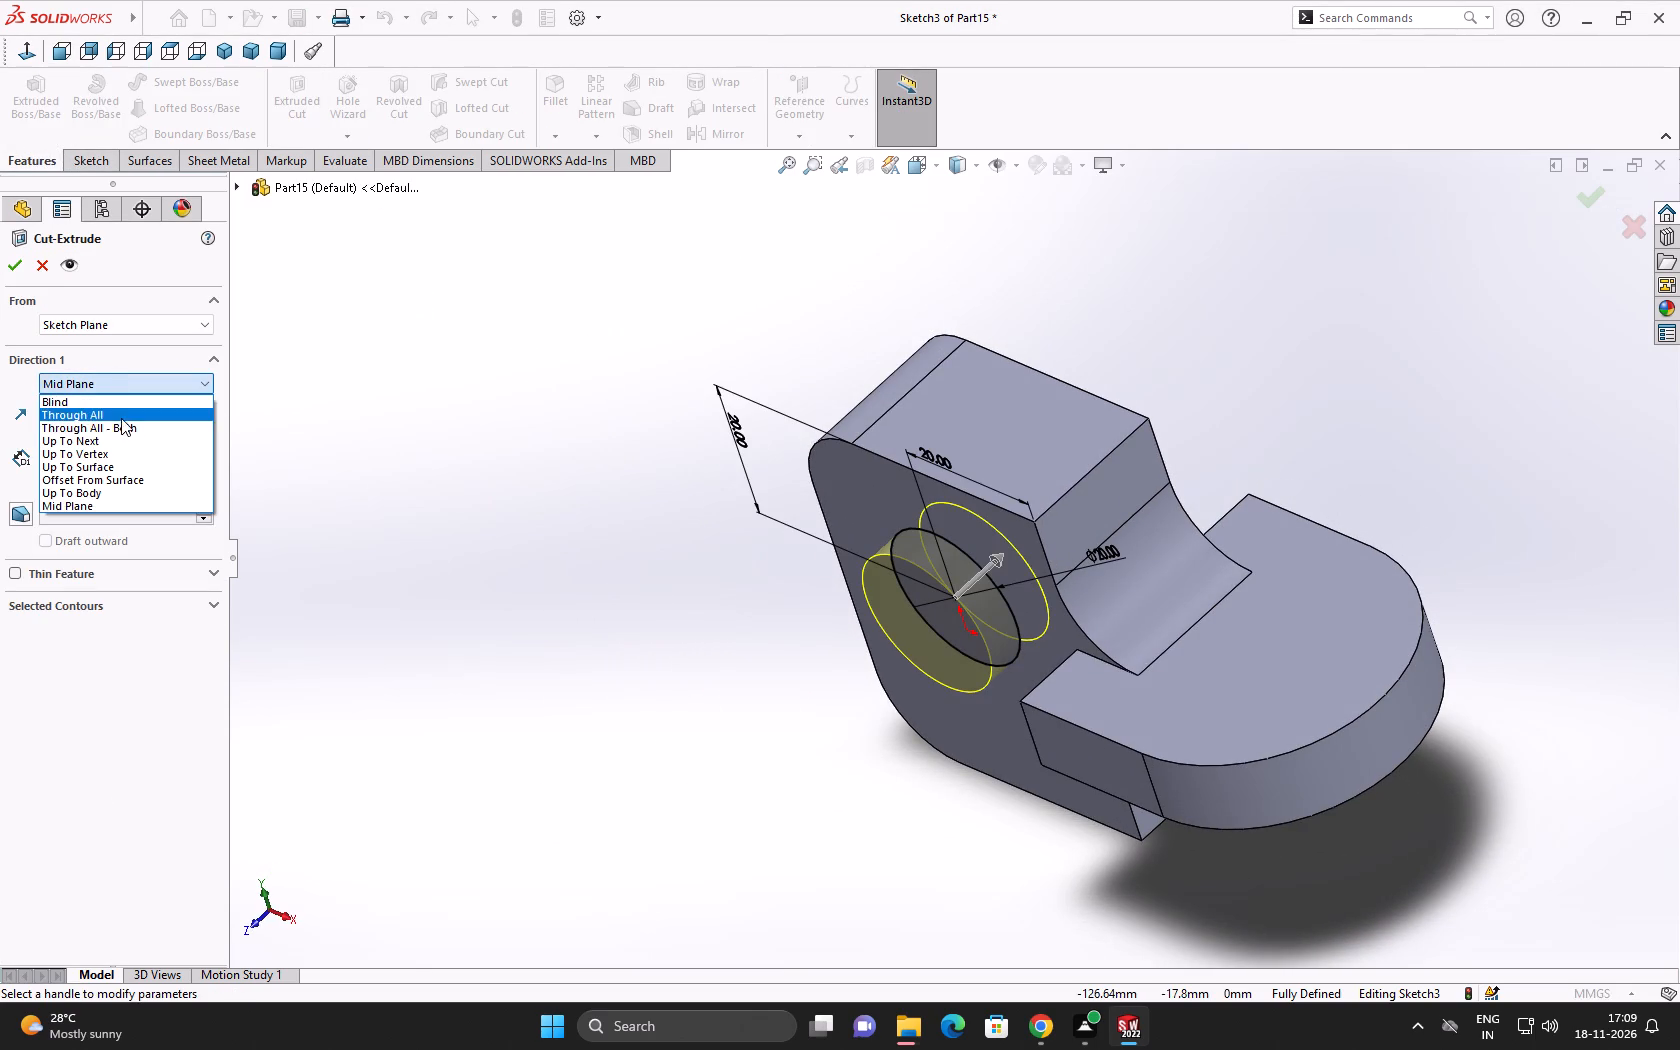
pyautogui.click(121, 418)
pyautogui.click(15, 264)
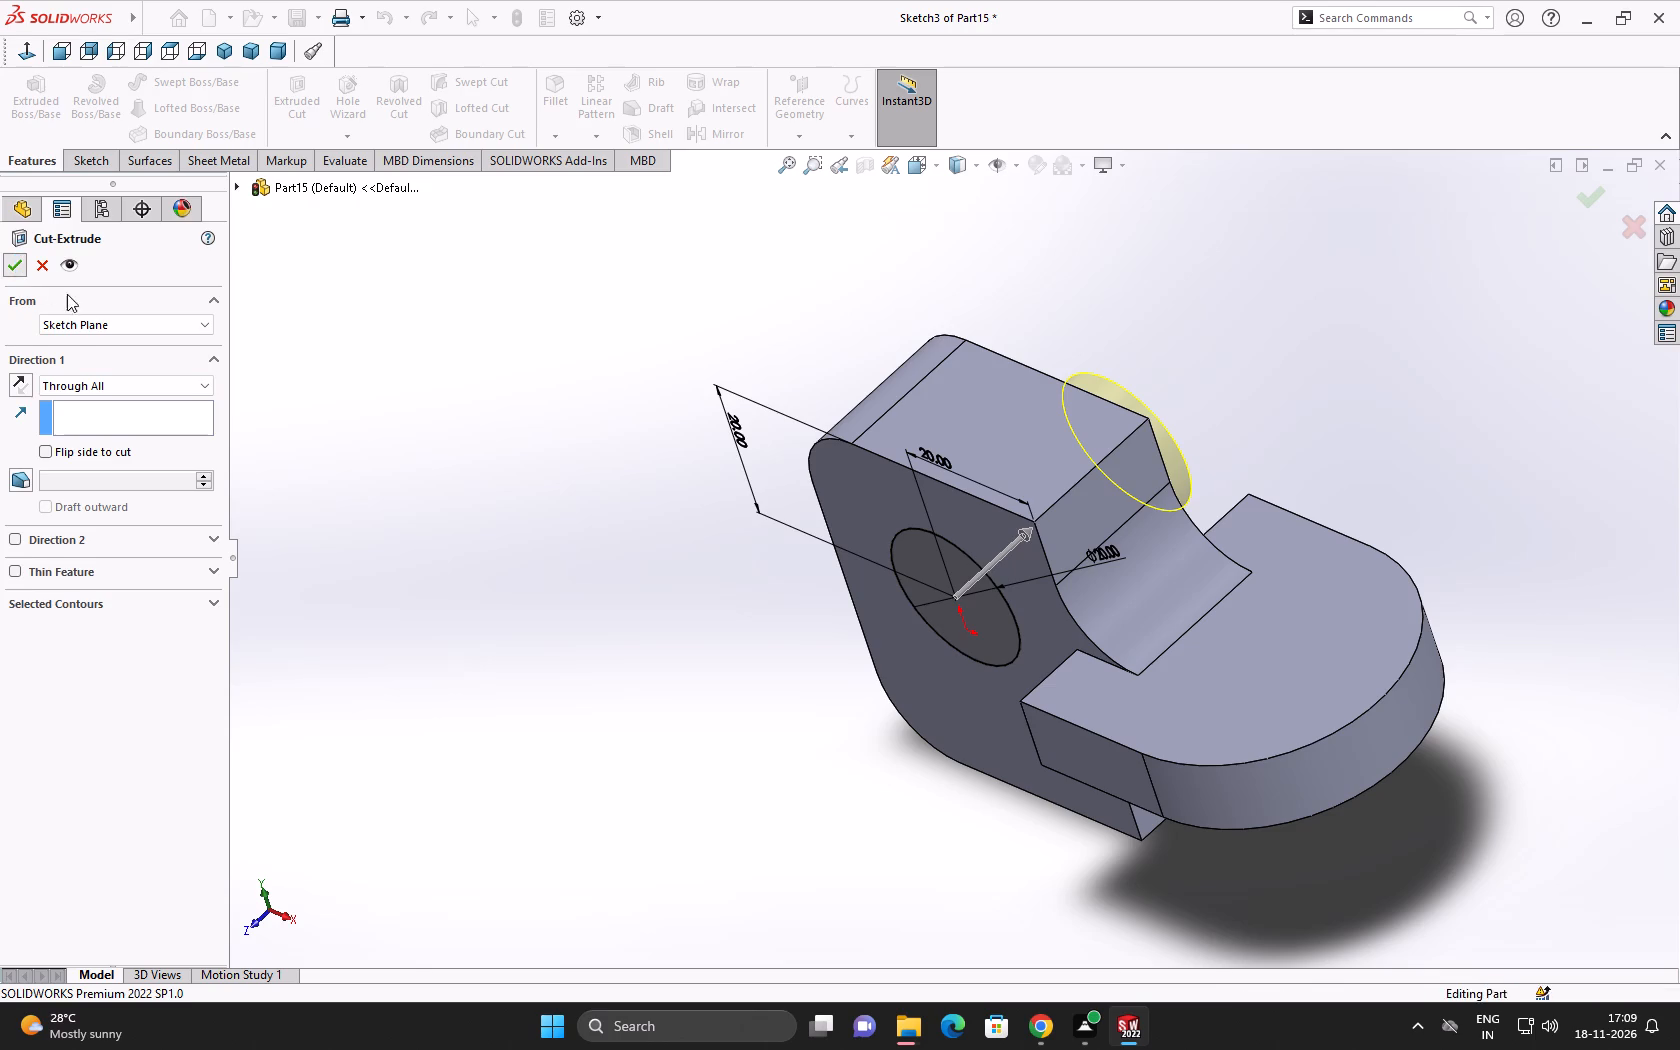
pyautogui.click(860, 535)
pyautogui.click(628, 517)
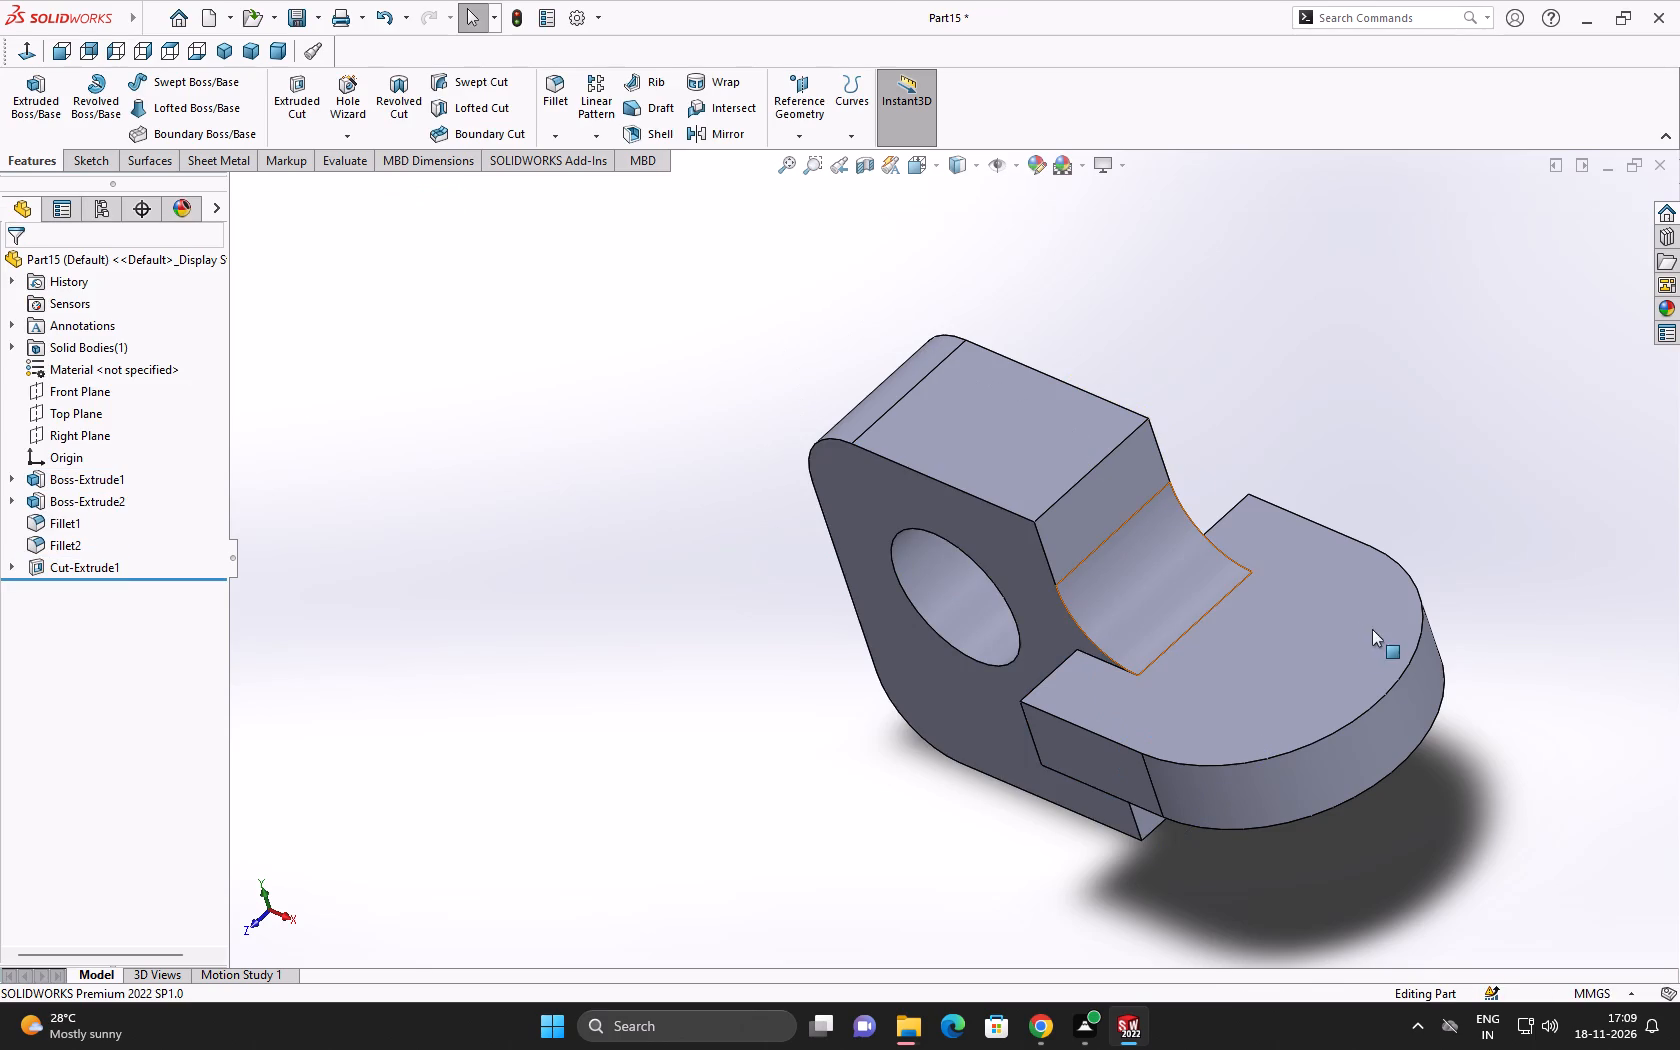
# Start a sketch on the projecting plate's top face and draw a circle about 14 mm in diameter, centered level with the origin.
pyautogui.click(1332, 638)
pyautogui.click(1425, 580)
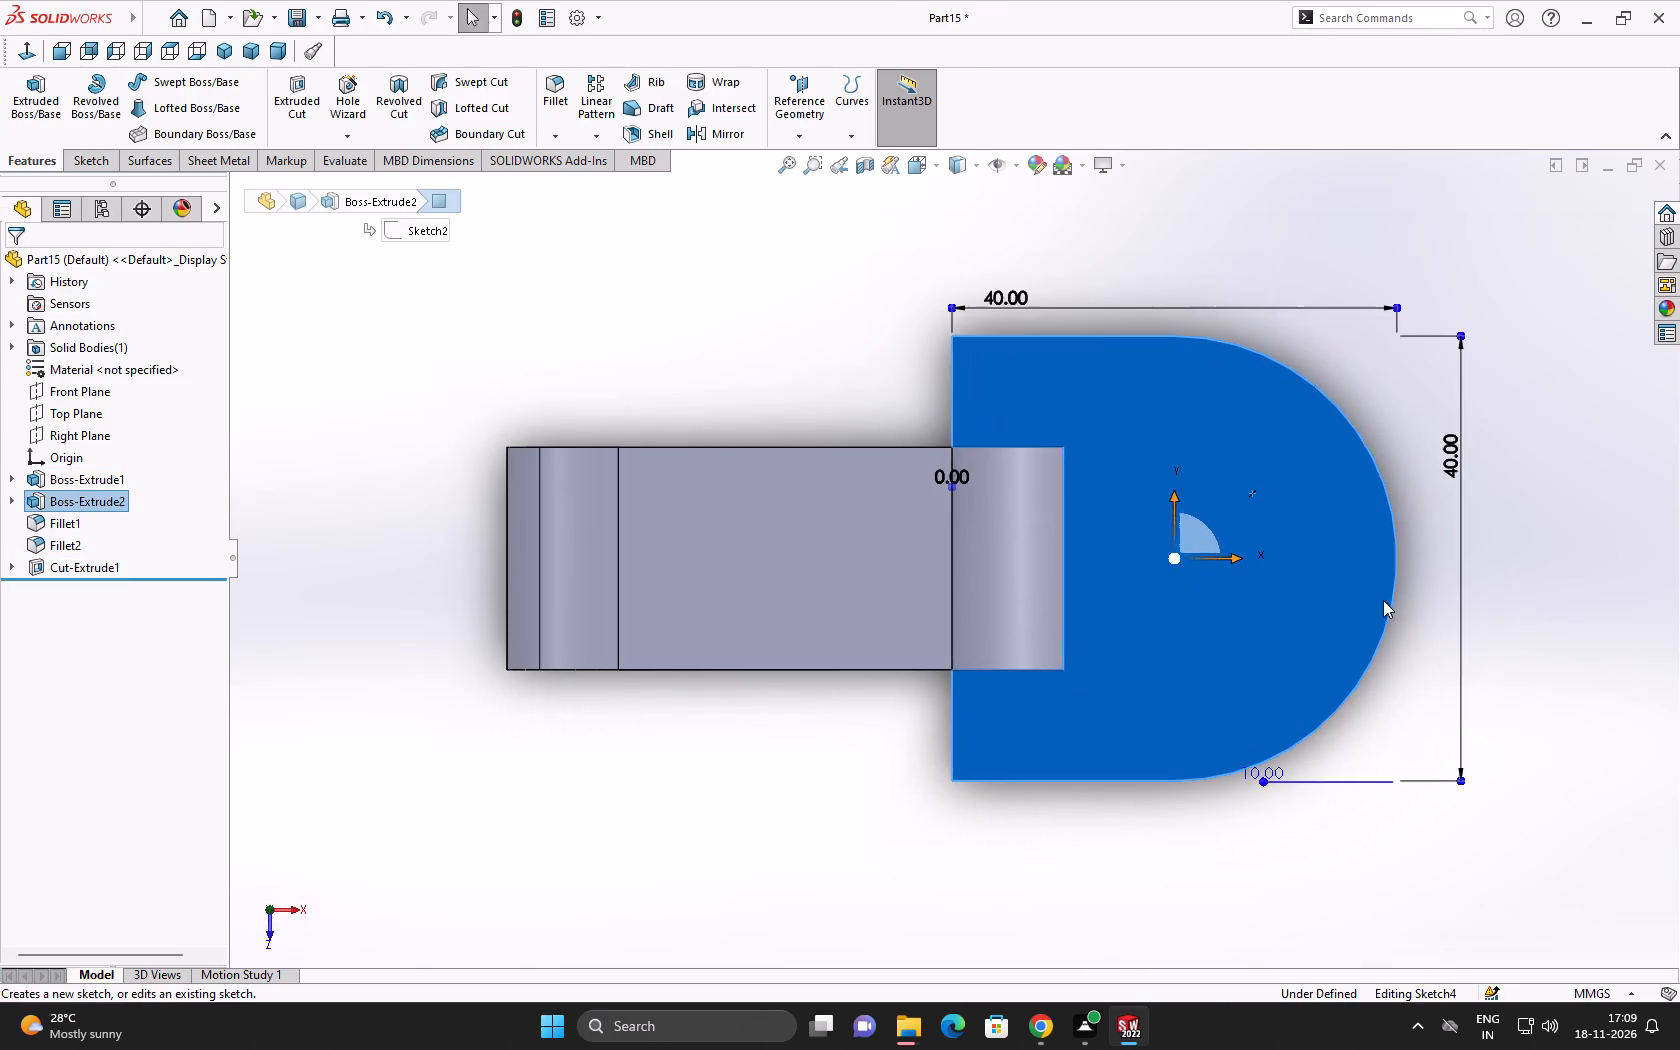
pyautogui.click(714, 337)
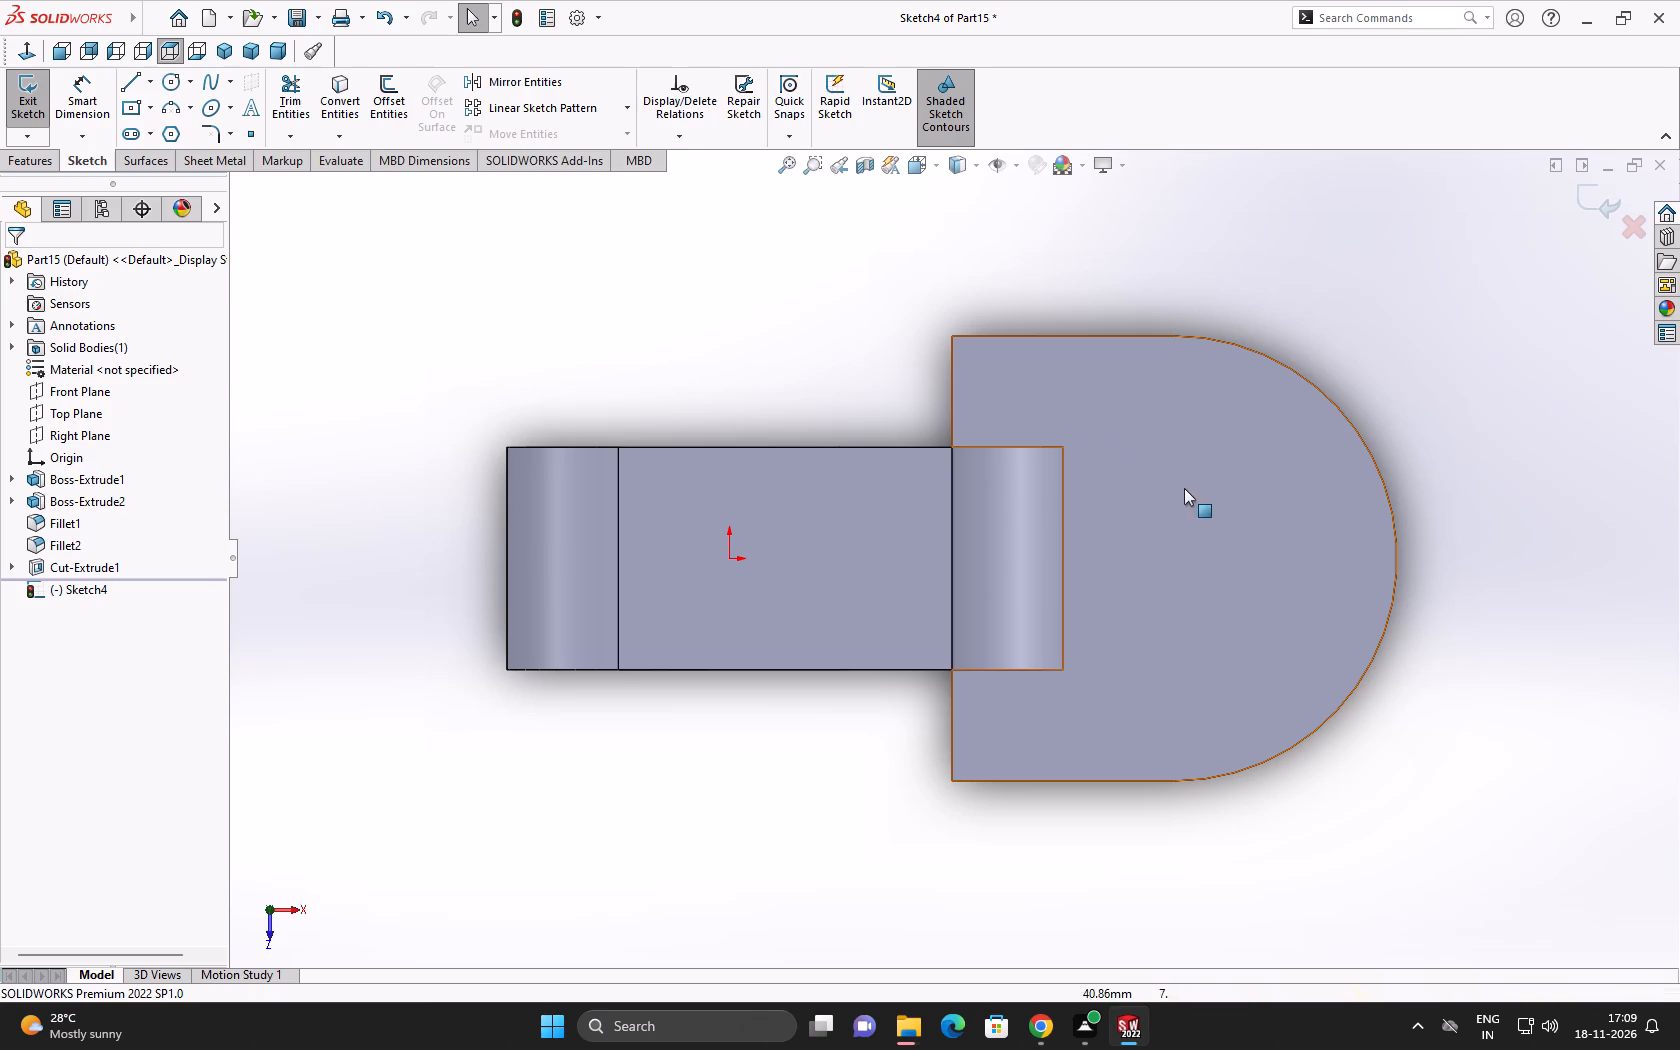
pyautogui.click(172, 78)
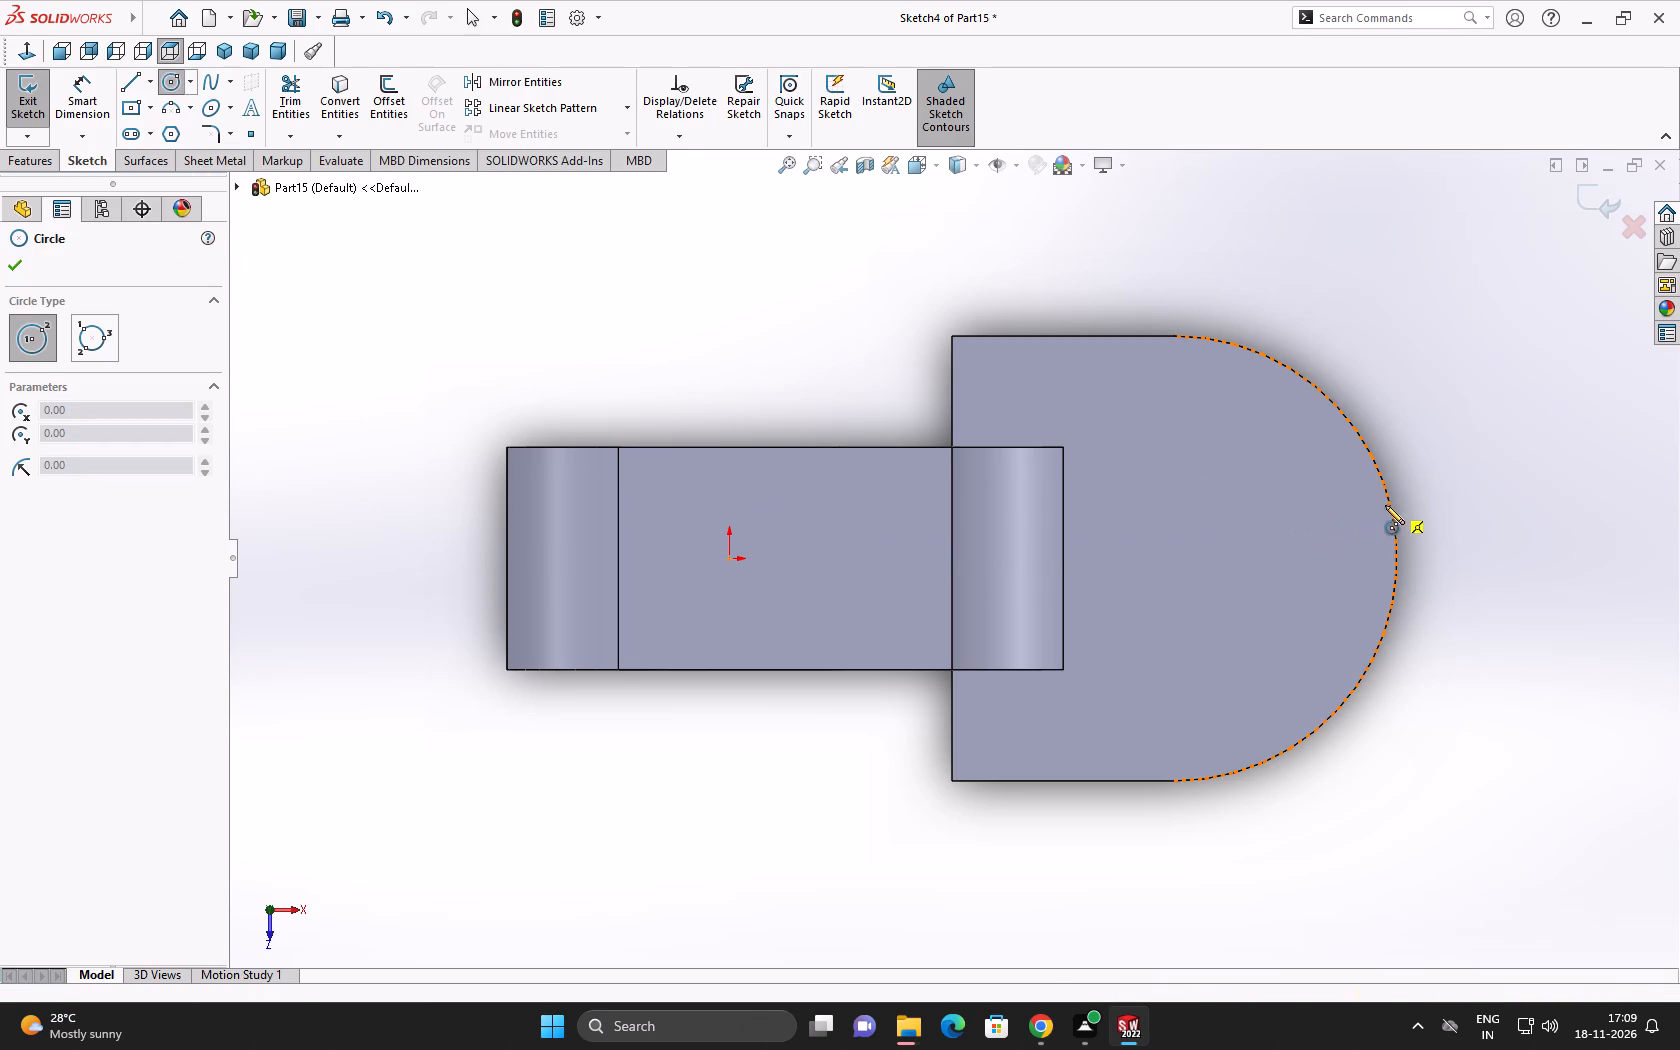
pyautogui.click(1206, 556)
pyautogui.click(1285, 557)
pyautogui.rightClick(1285, 557)
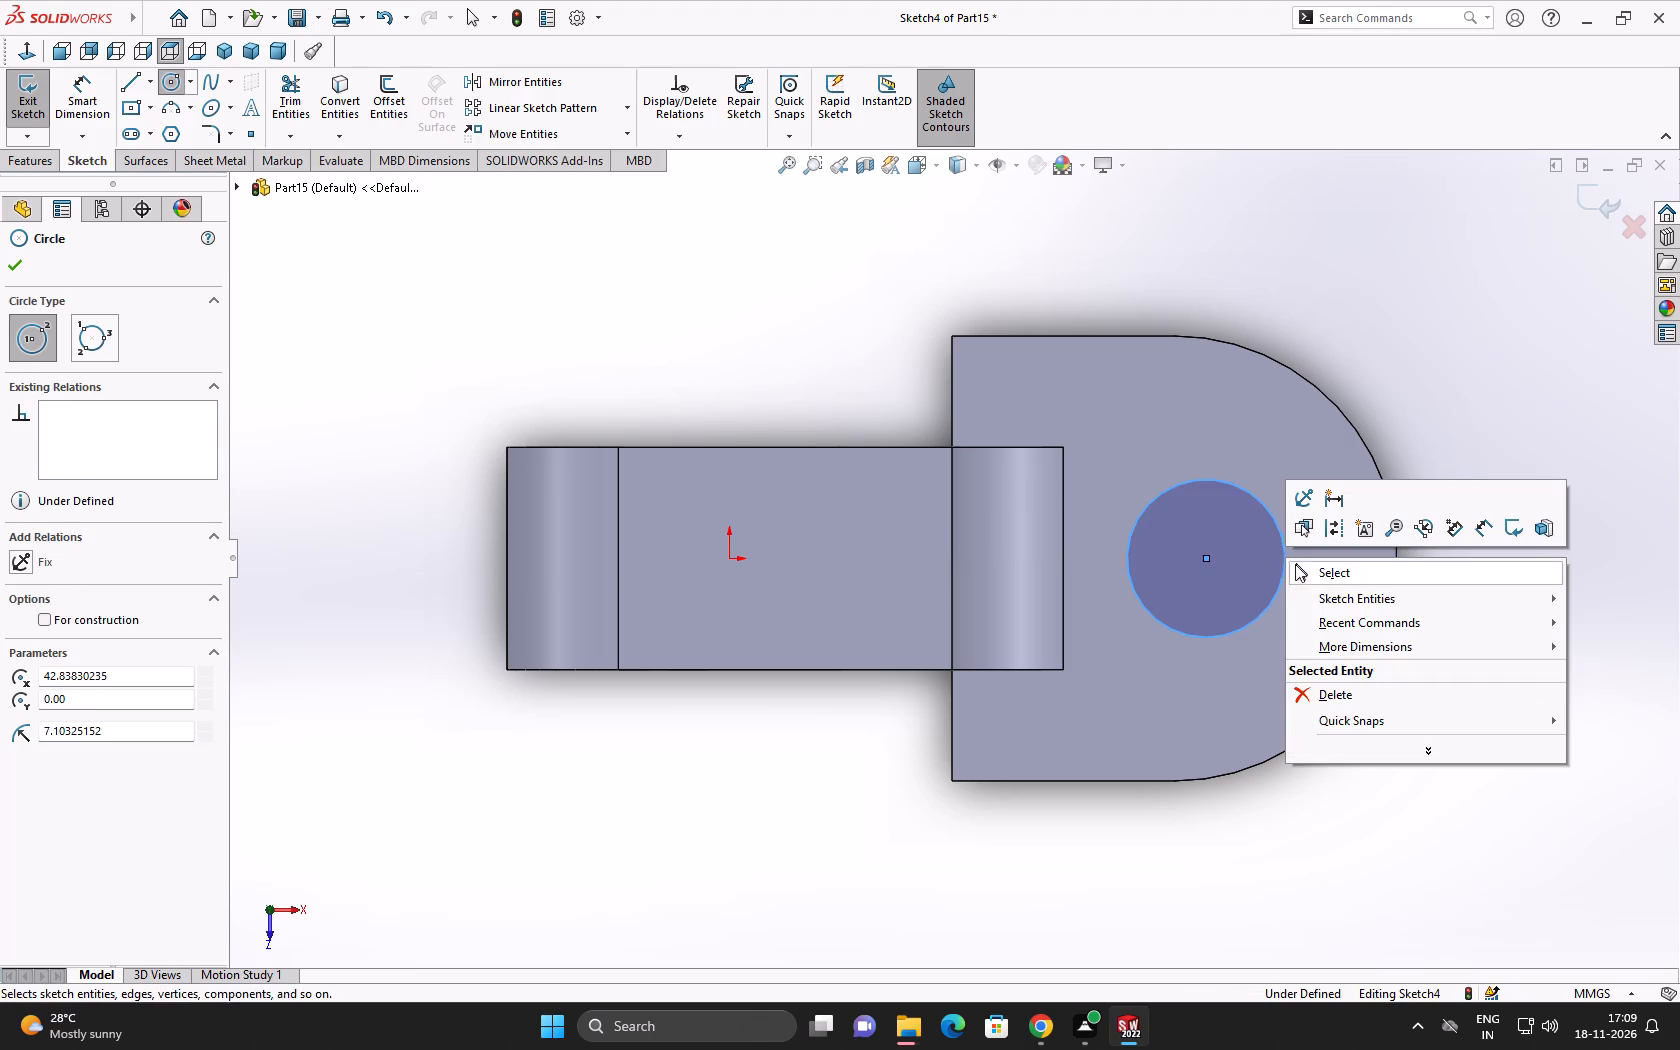
pyautogui.click(1304, 572)
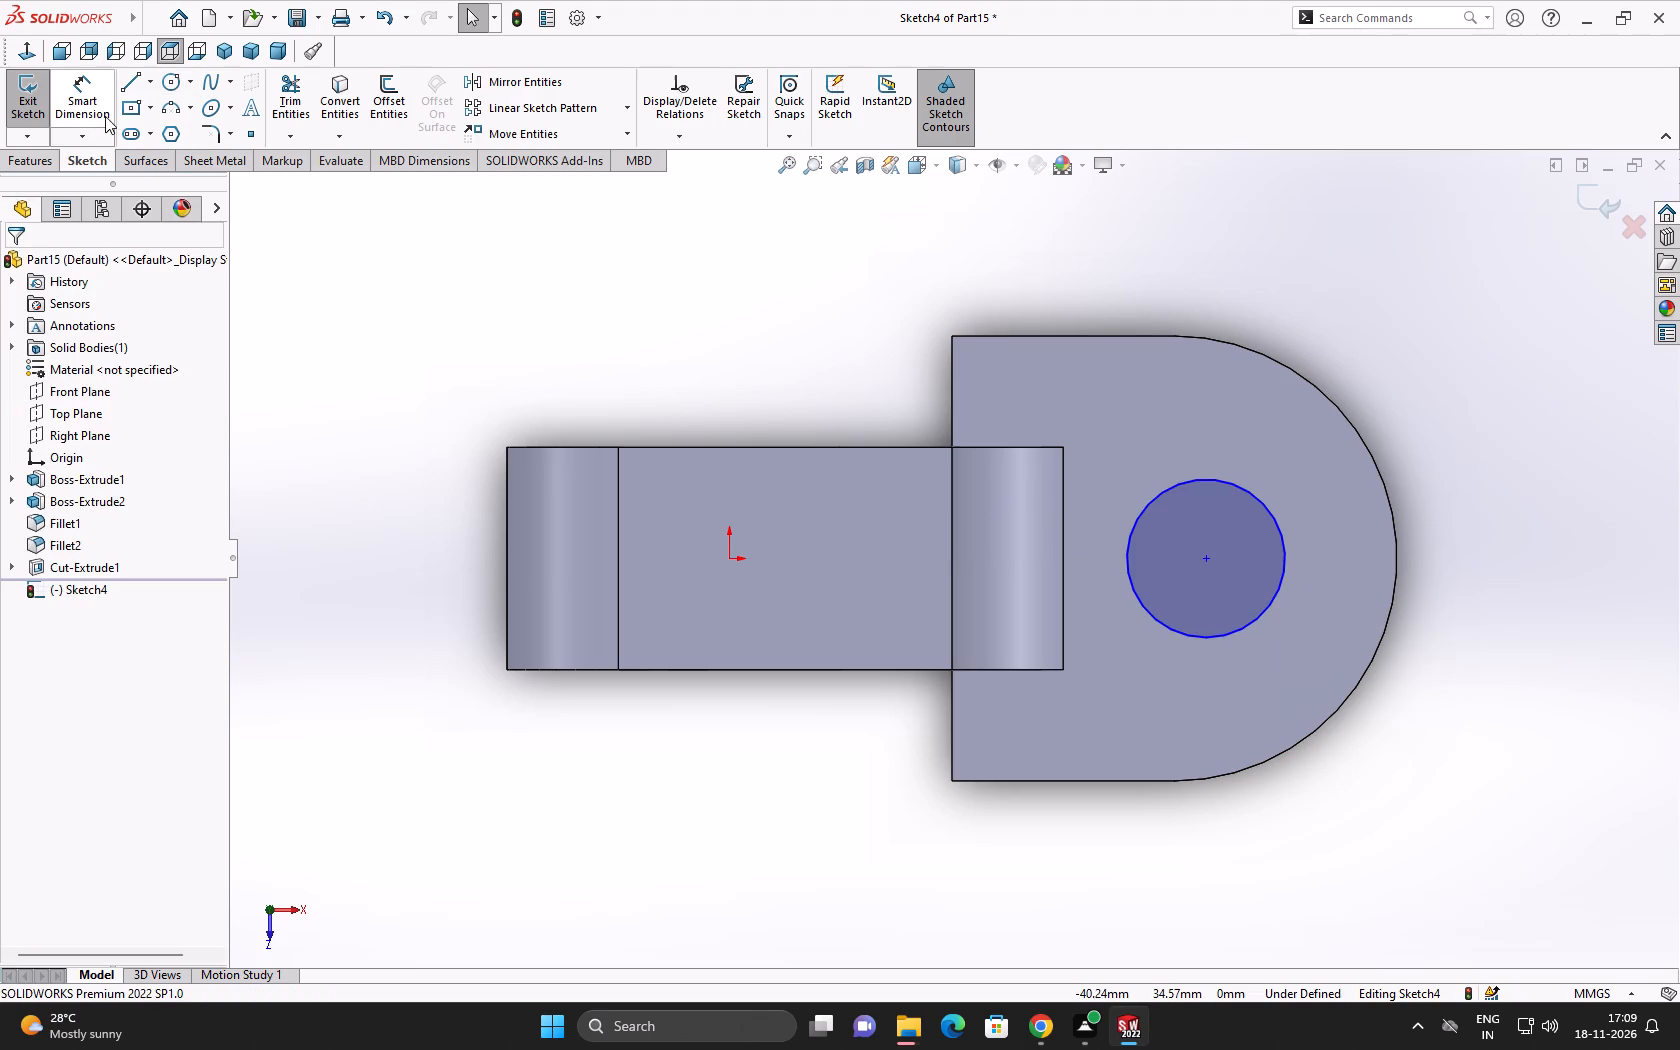
# Dimension the diameter of the circle on the plate as 20 mm.
pyautogui.click(72, 103)
pyautogui.click(1194, 479)
pyautogui.click(1233, 280)
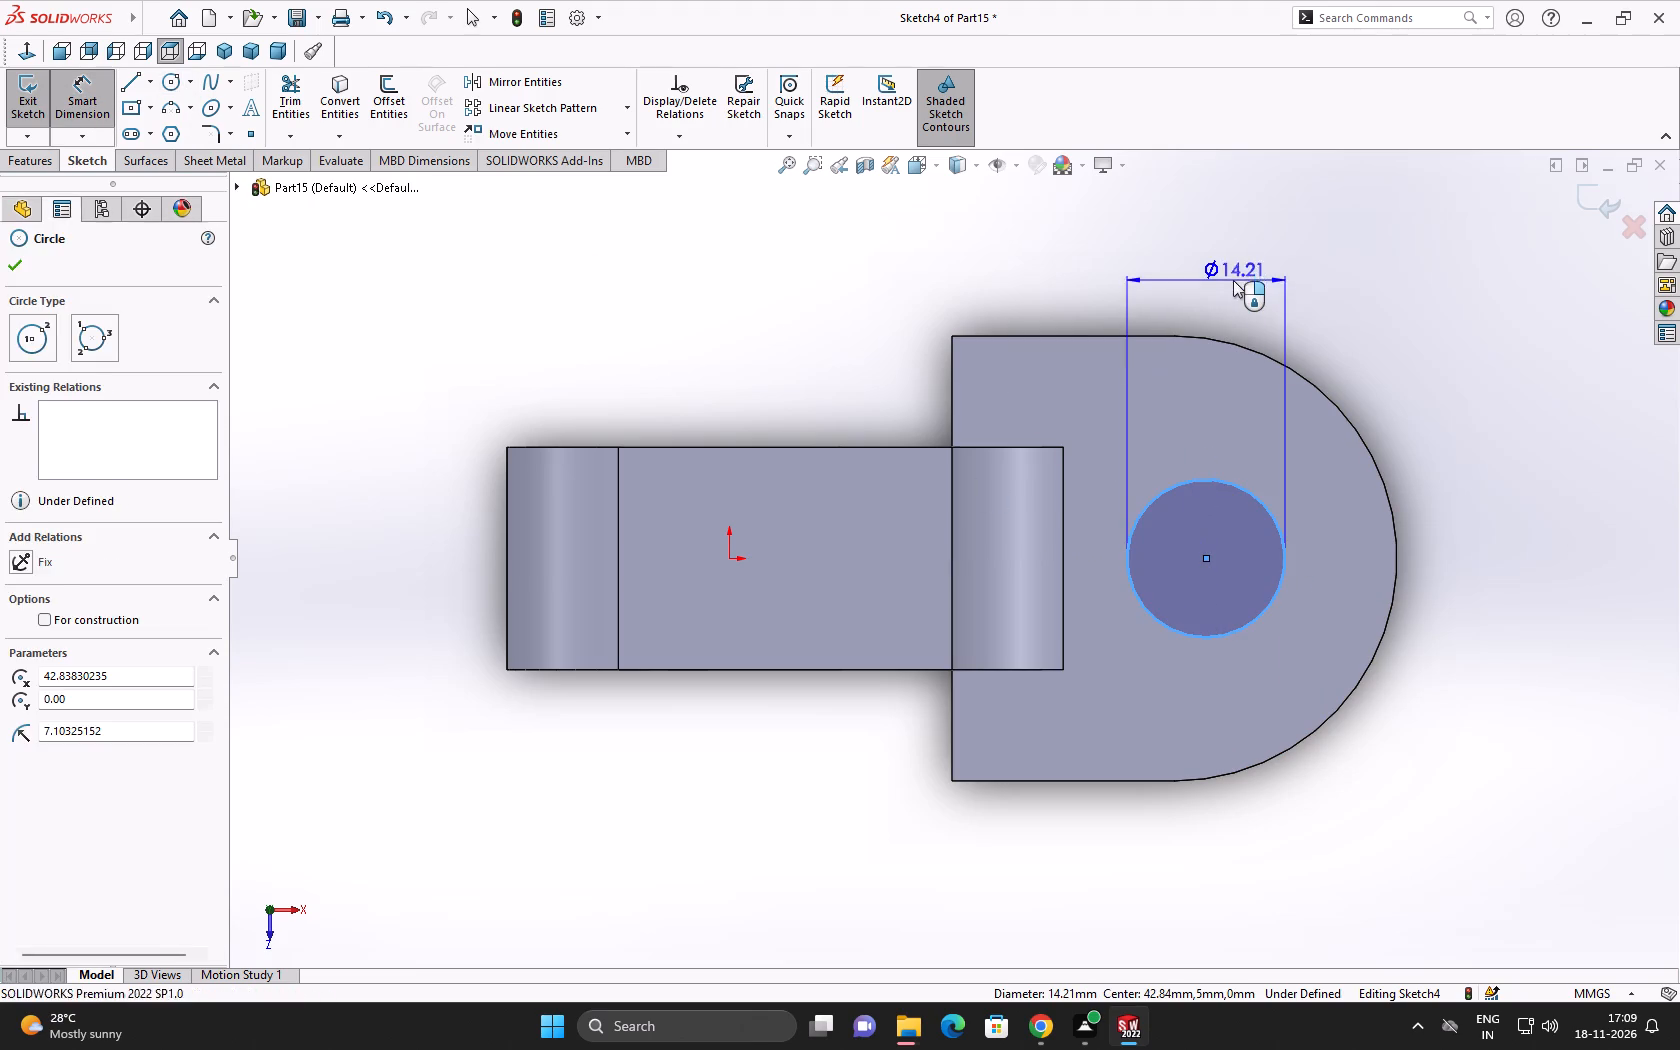
pyautogui.write('20')
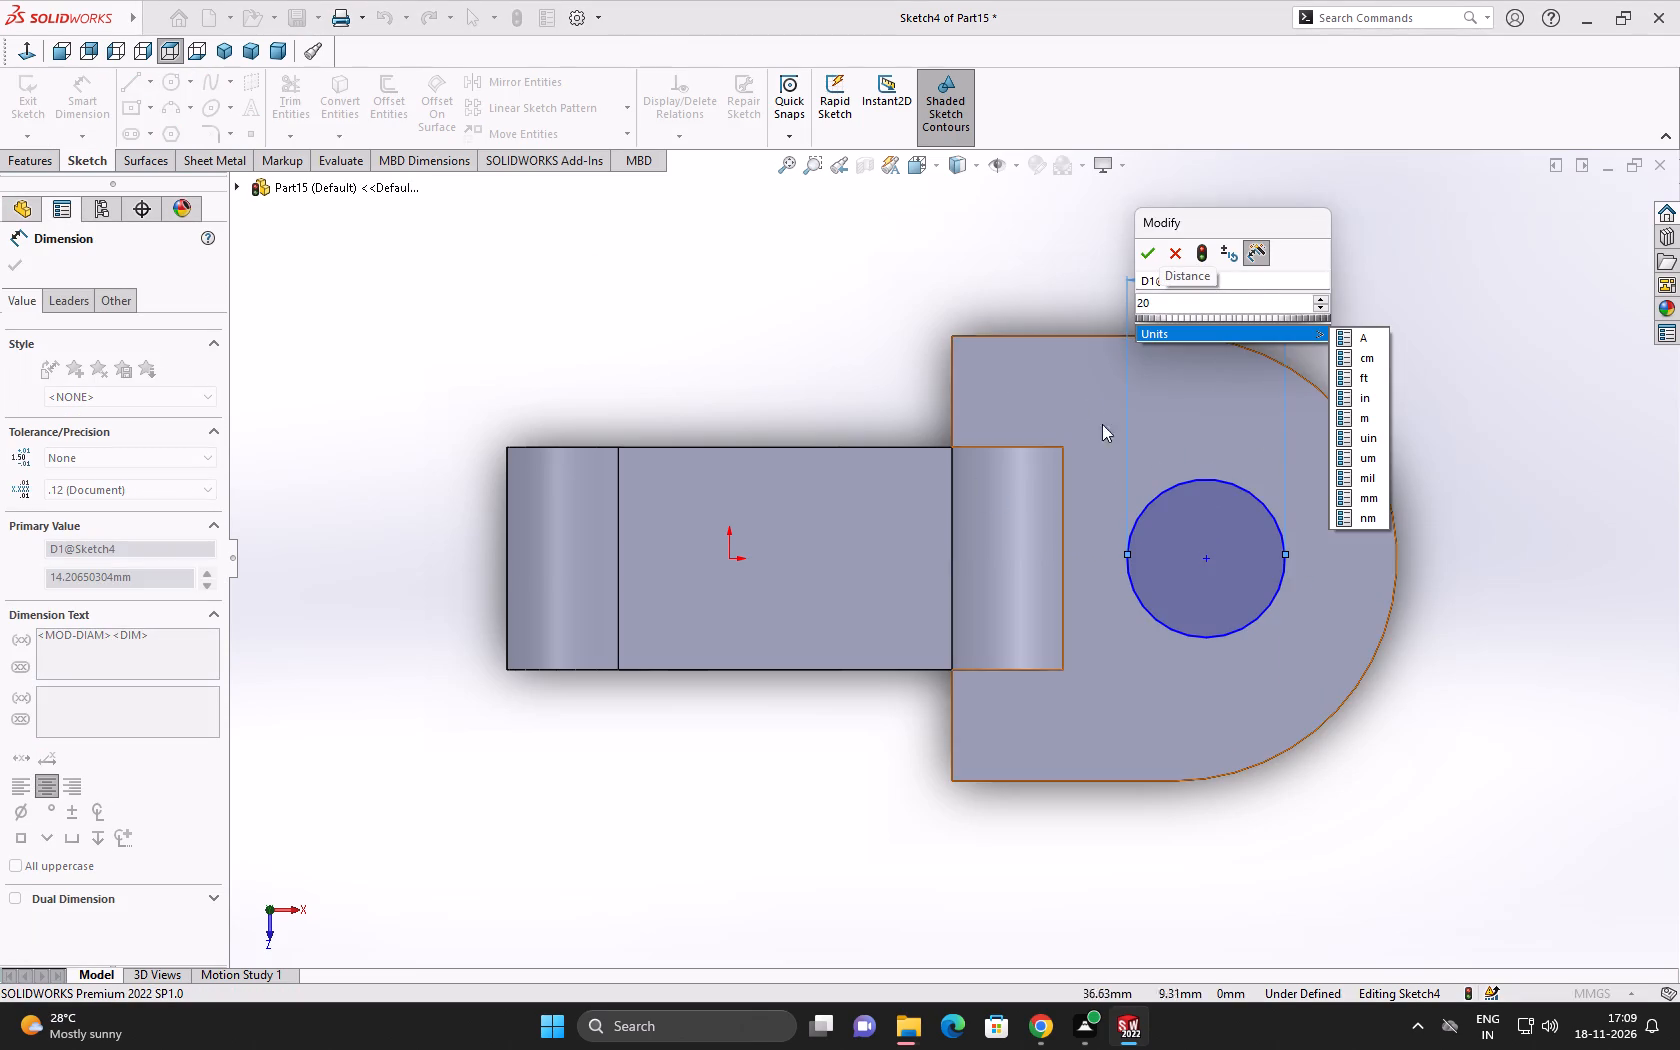
pyautogui.click(1361, 494)
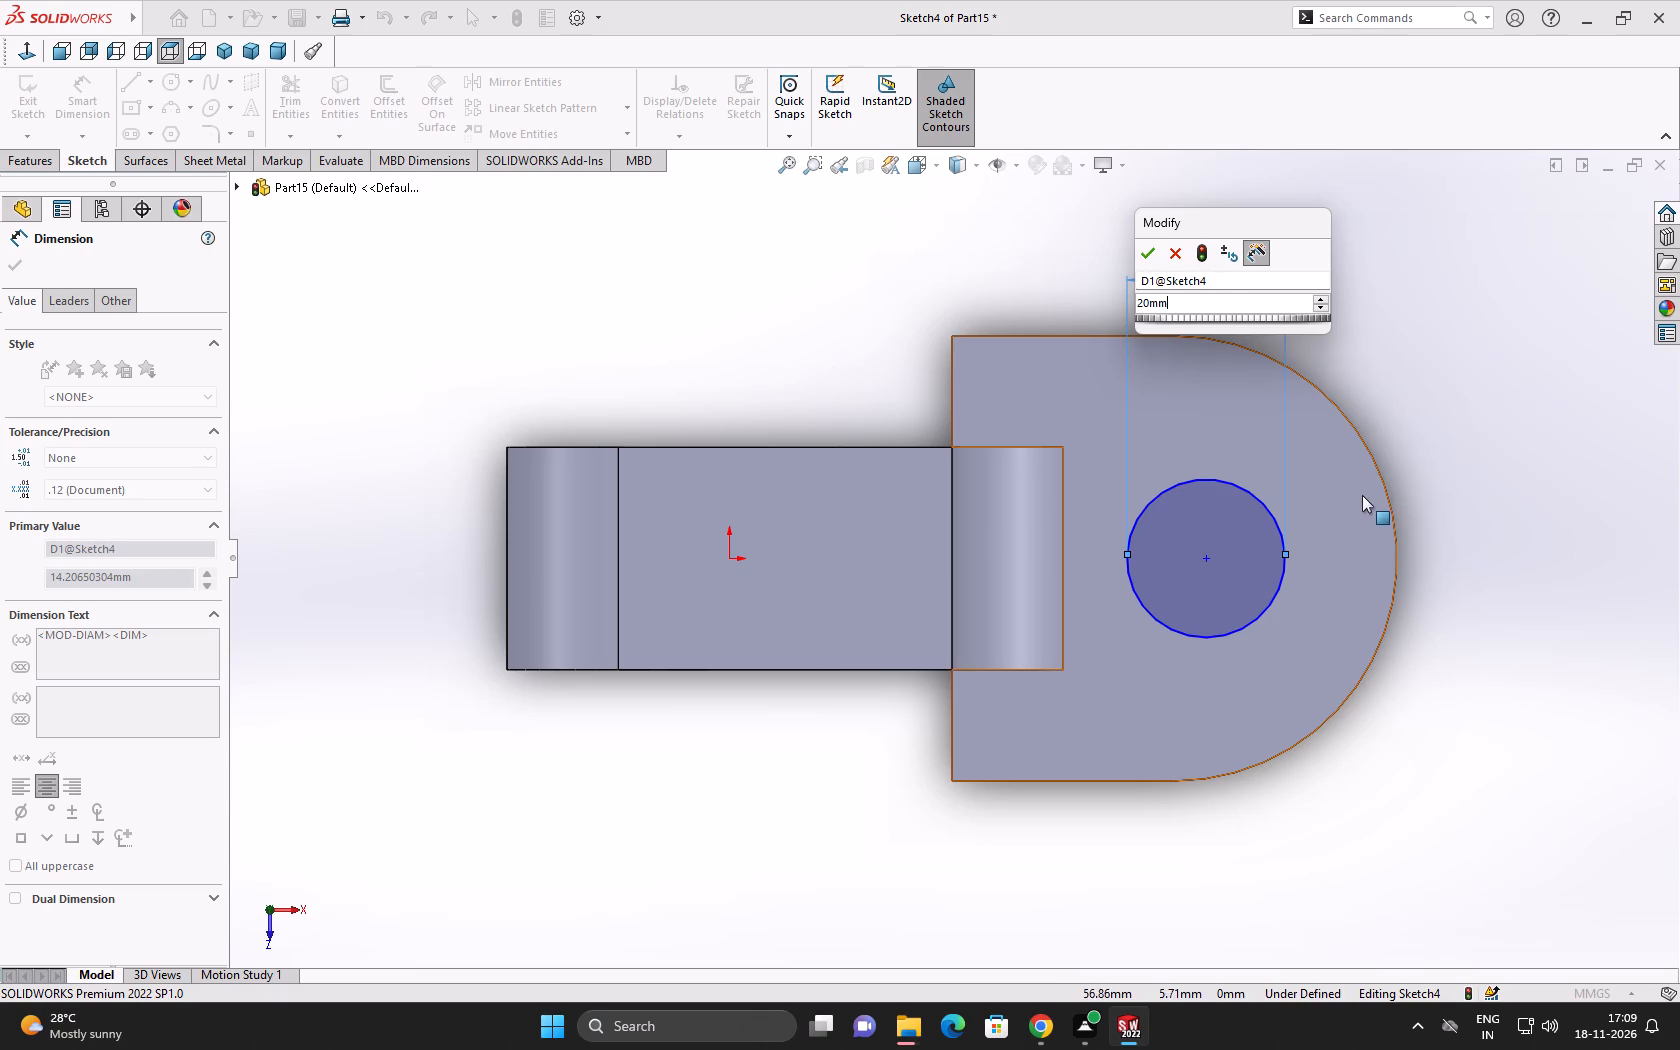
pyautogui.click(1149, 257)
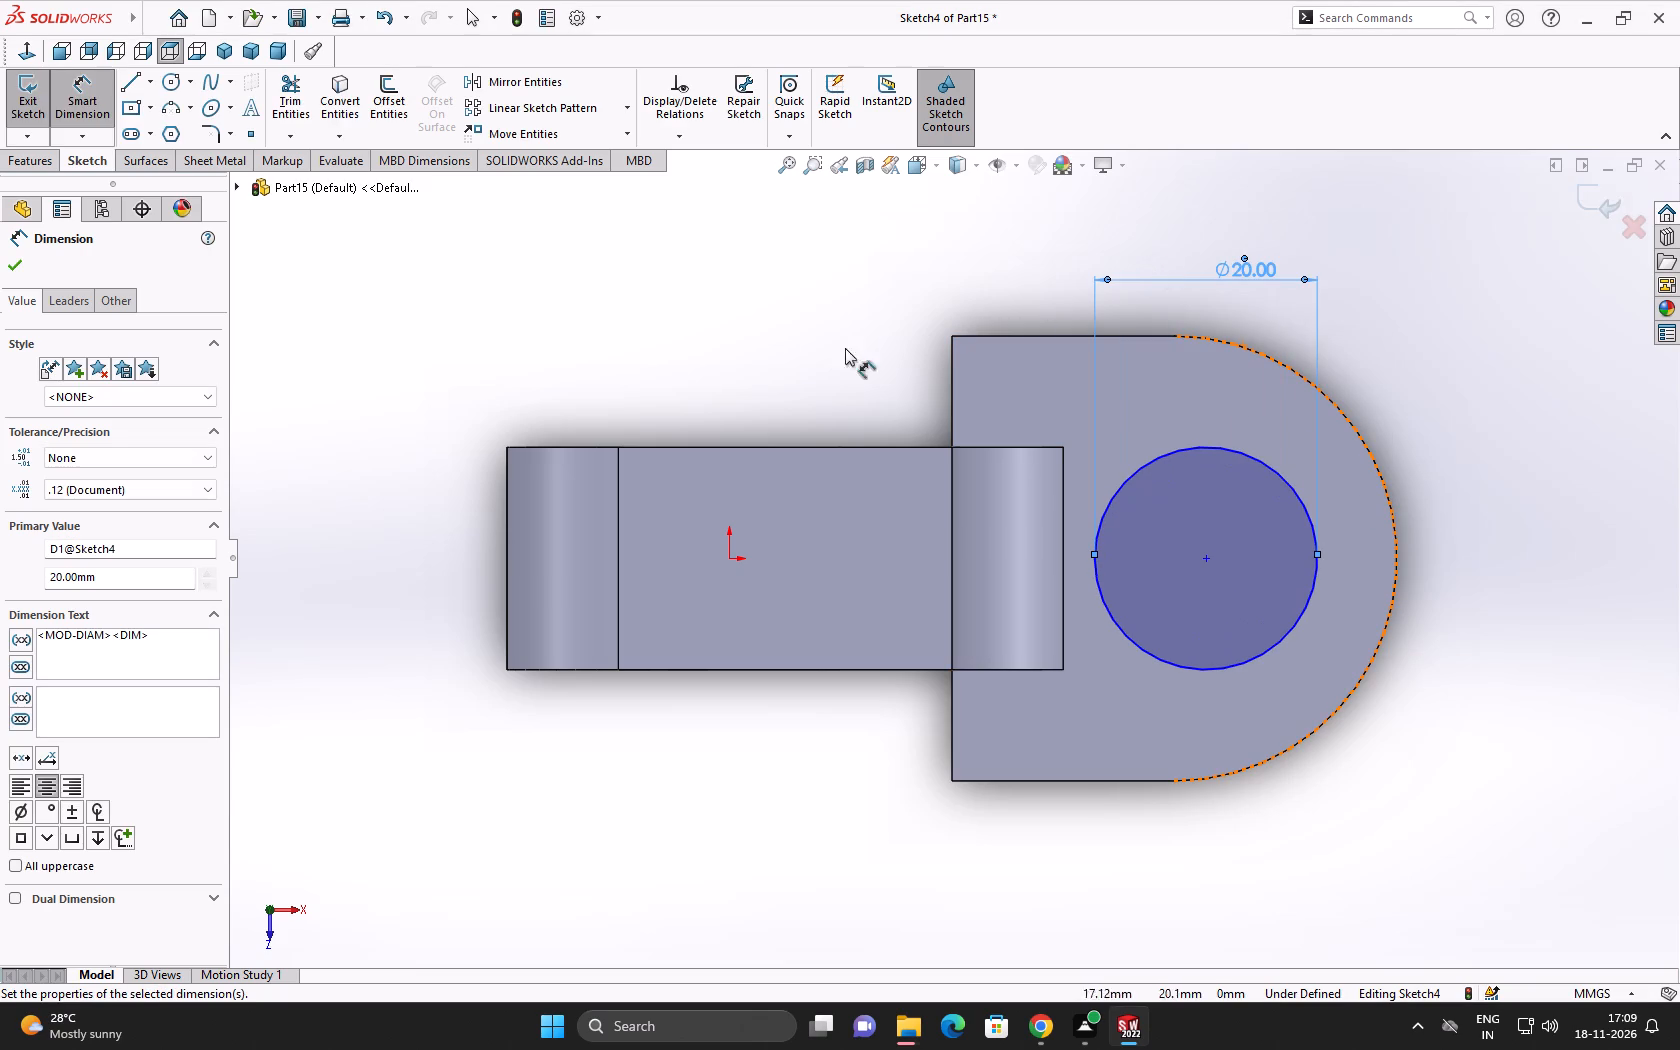
pyautogui.click(663, 277)
# Add a Horizontal relation between the origin and the center of the circle on the plate.
pyautogui.click(87, 103)
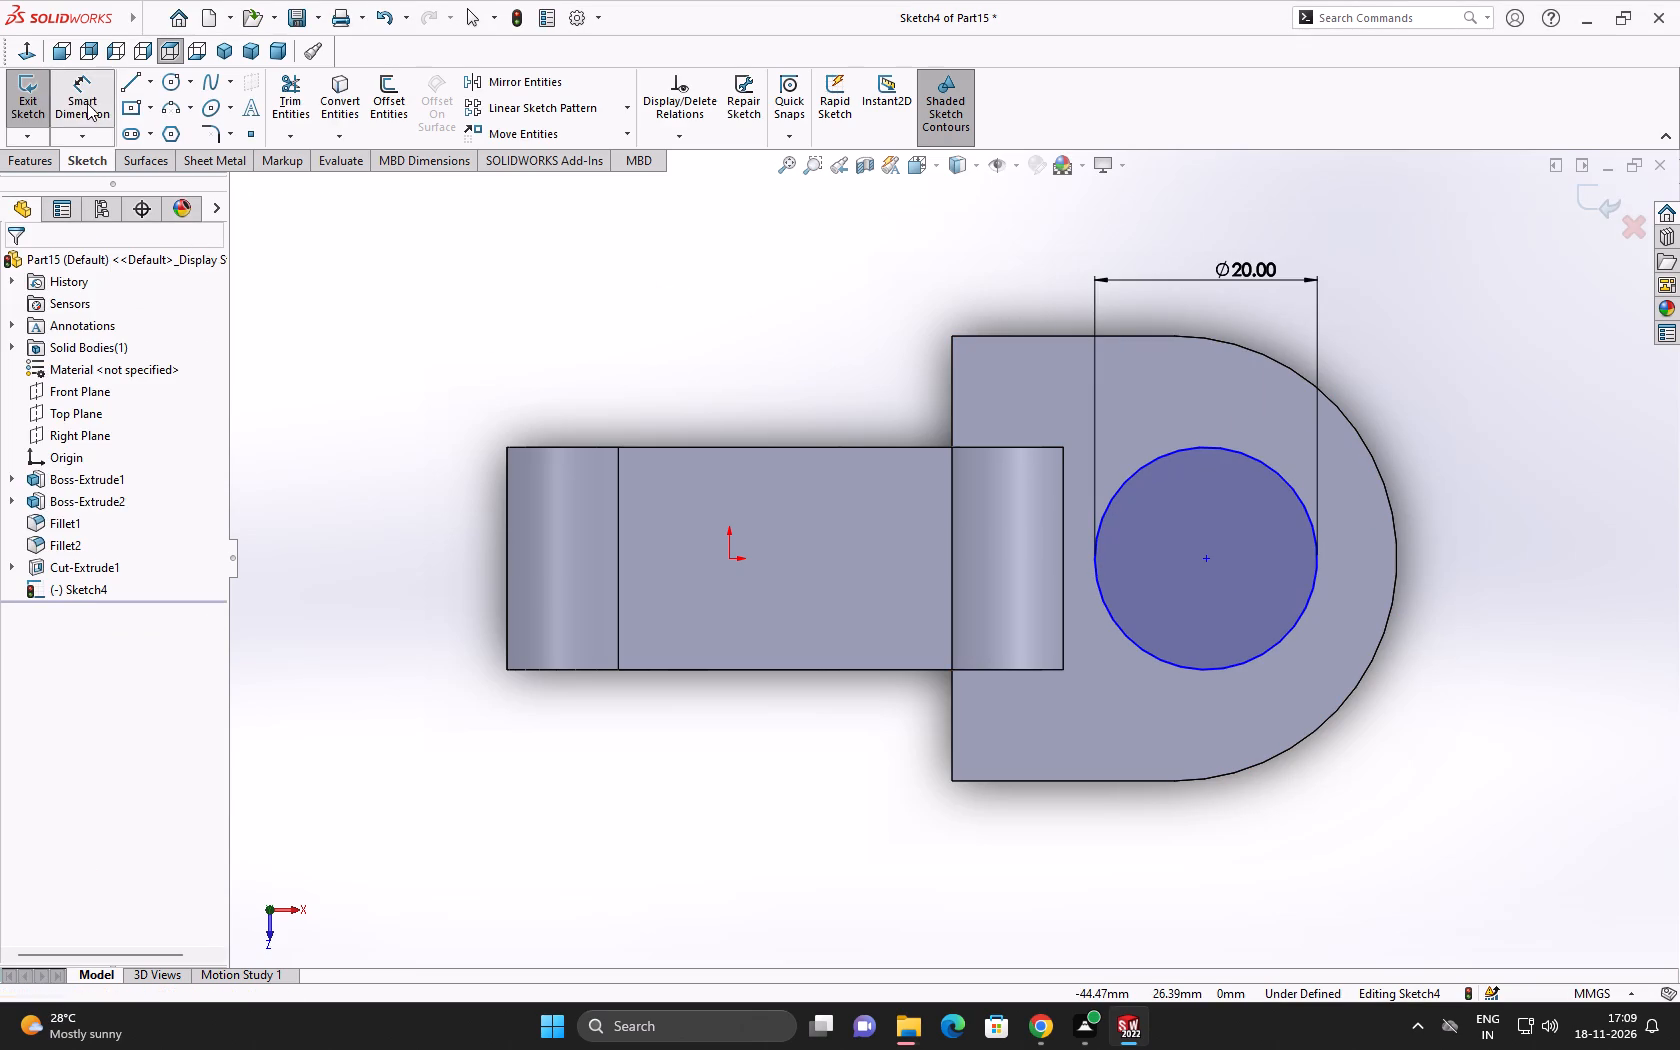
pyautogui.keyDown('ctrl'); pyautogui.click(727, 561); pyautogui.keyUp('ctrl')
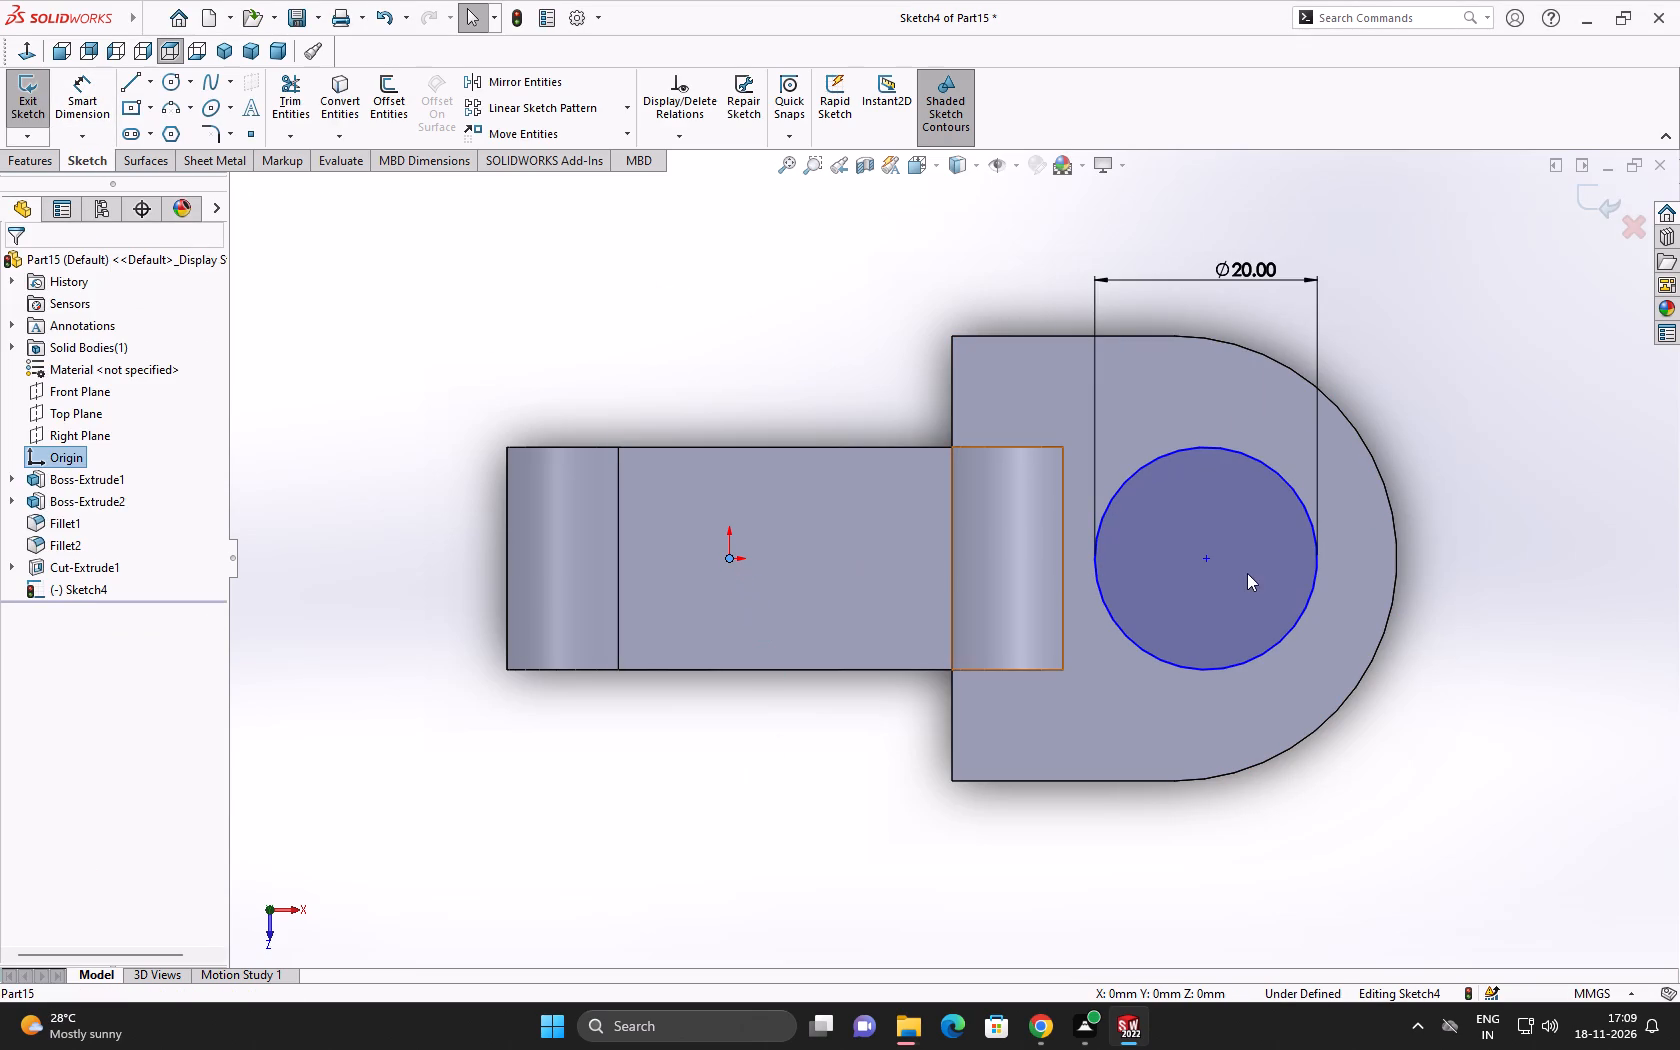
pyautogui.keyDown('ctrl'); pyautogui.click(1208, 558); pyautogui.keyUp('ctrl')
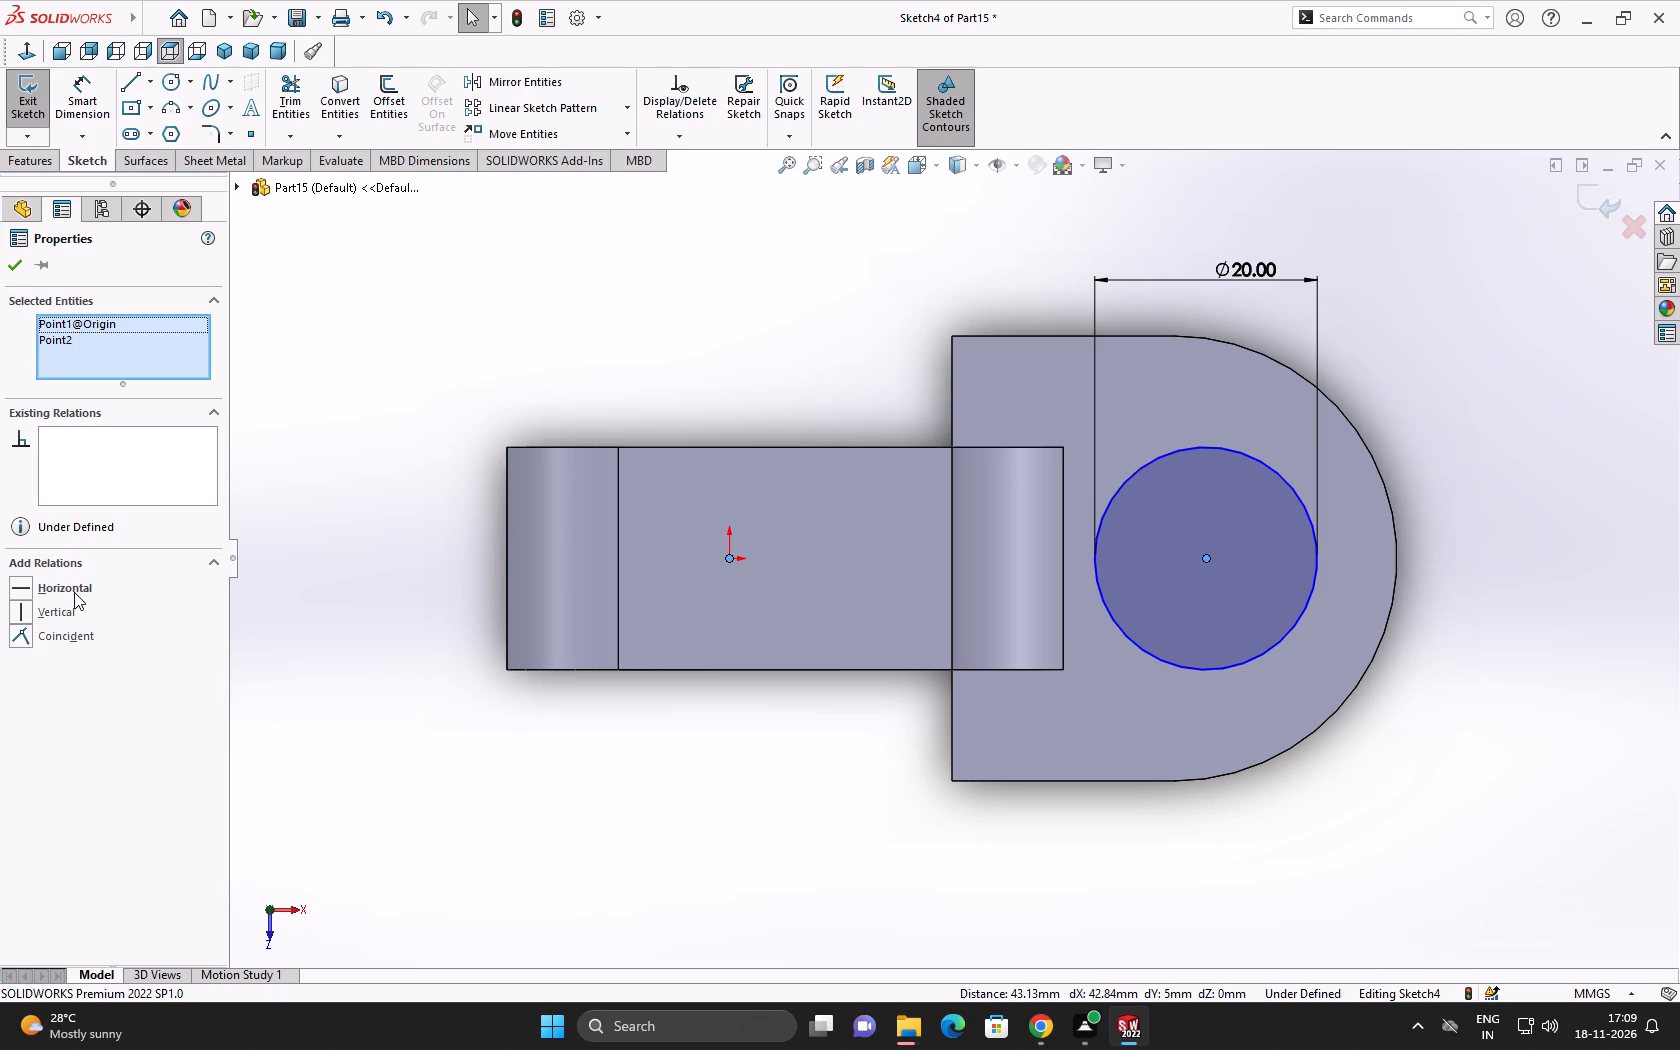
pyautogui.click(74, 592)
pyautogui.click(292, 492)
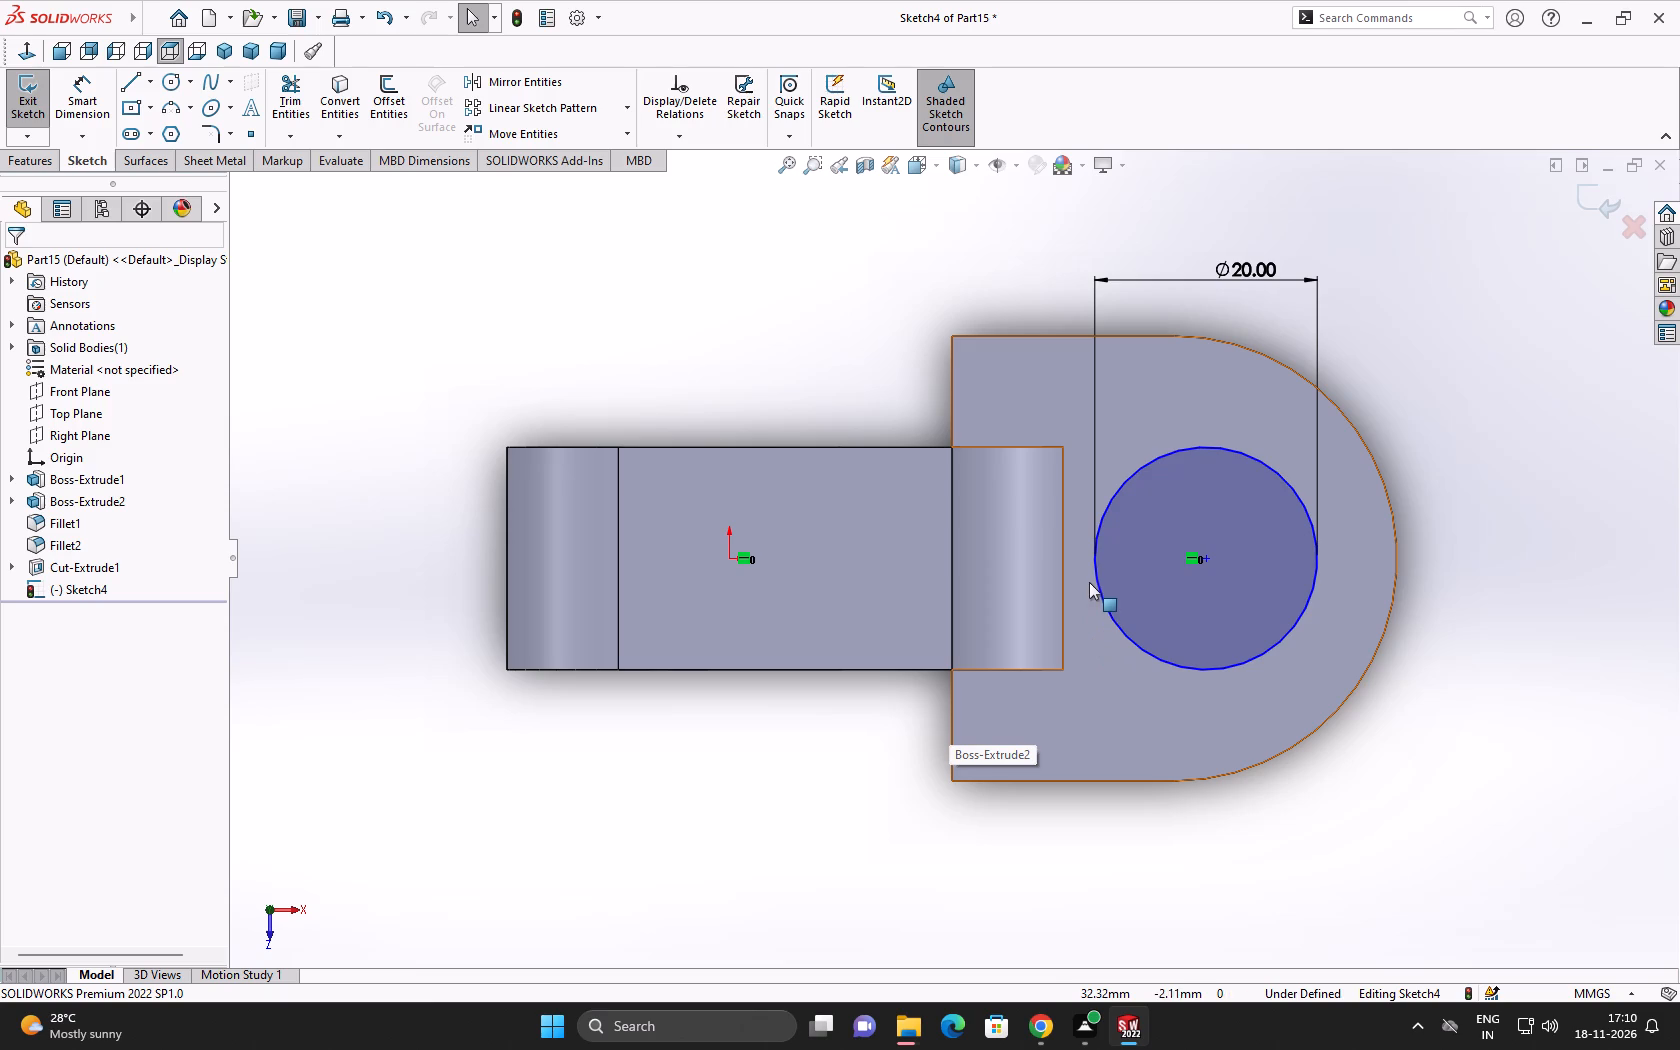
# Dimension the circle's center 20 mm from the plate's straight edge on the block side.
pyautogui.click(954, 715)
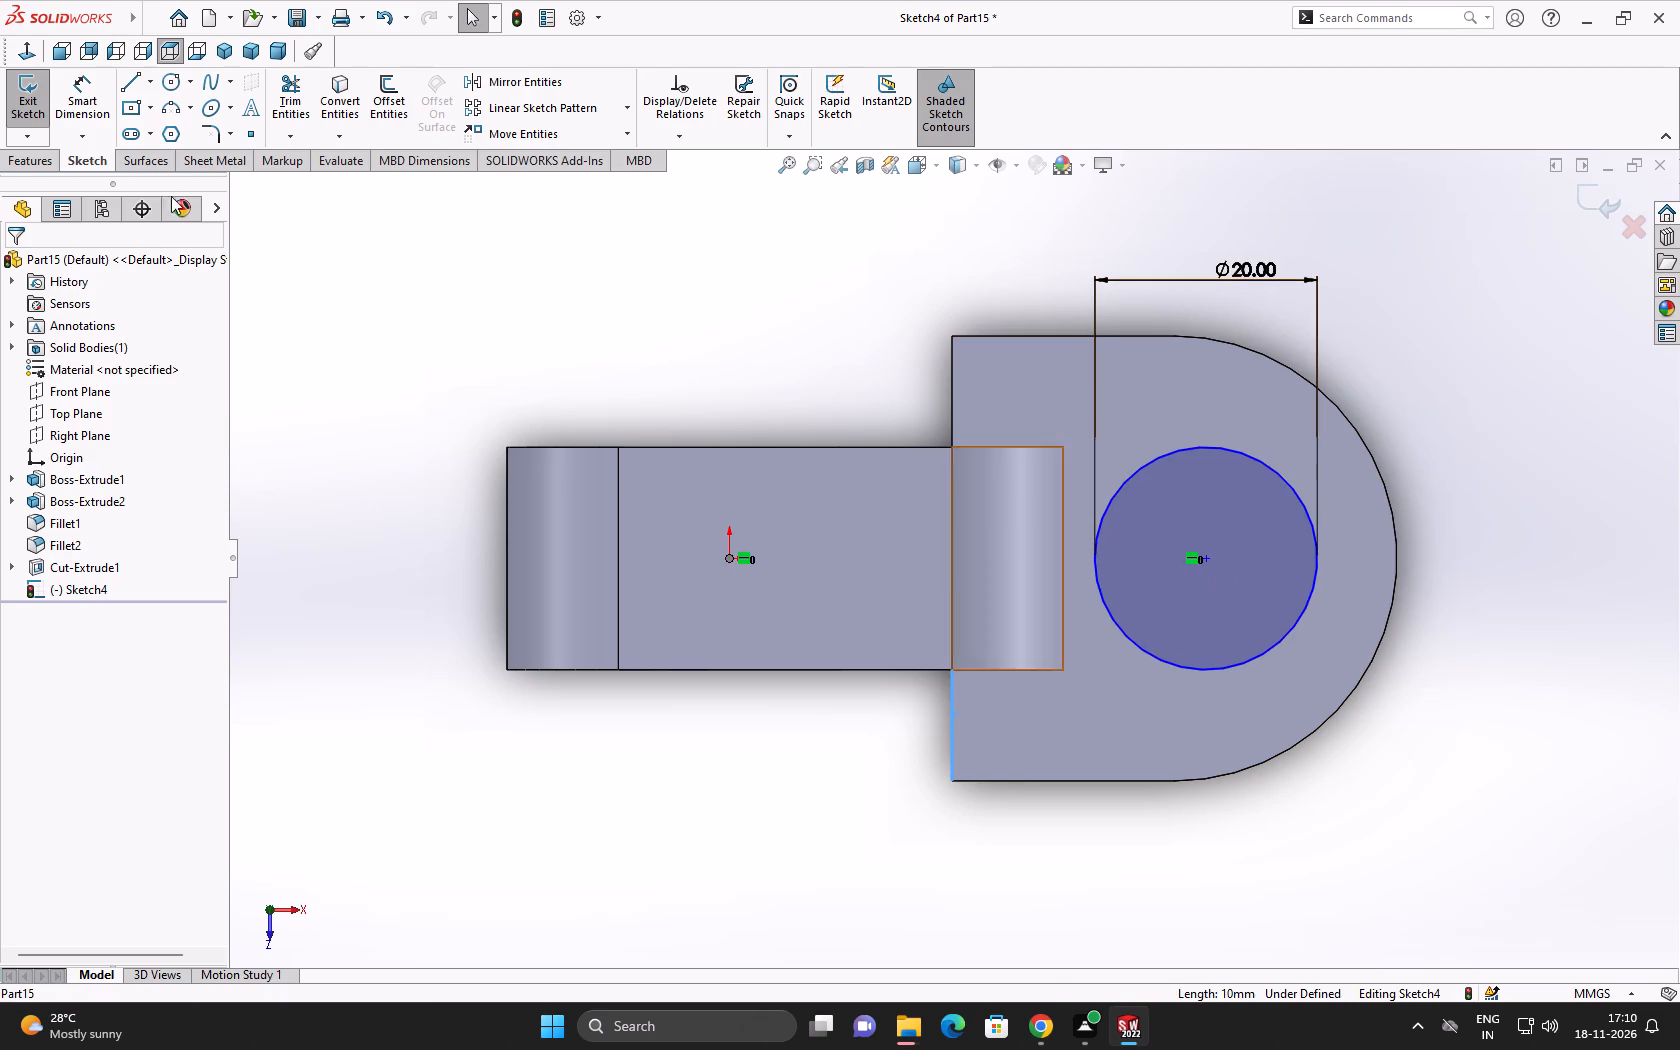
pyautogui.click(88, 98)
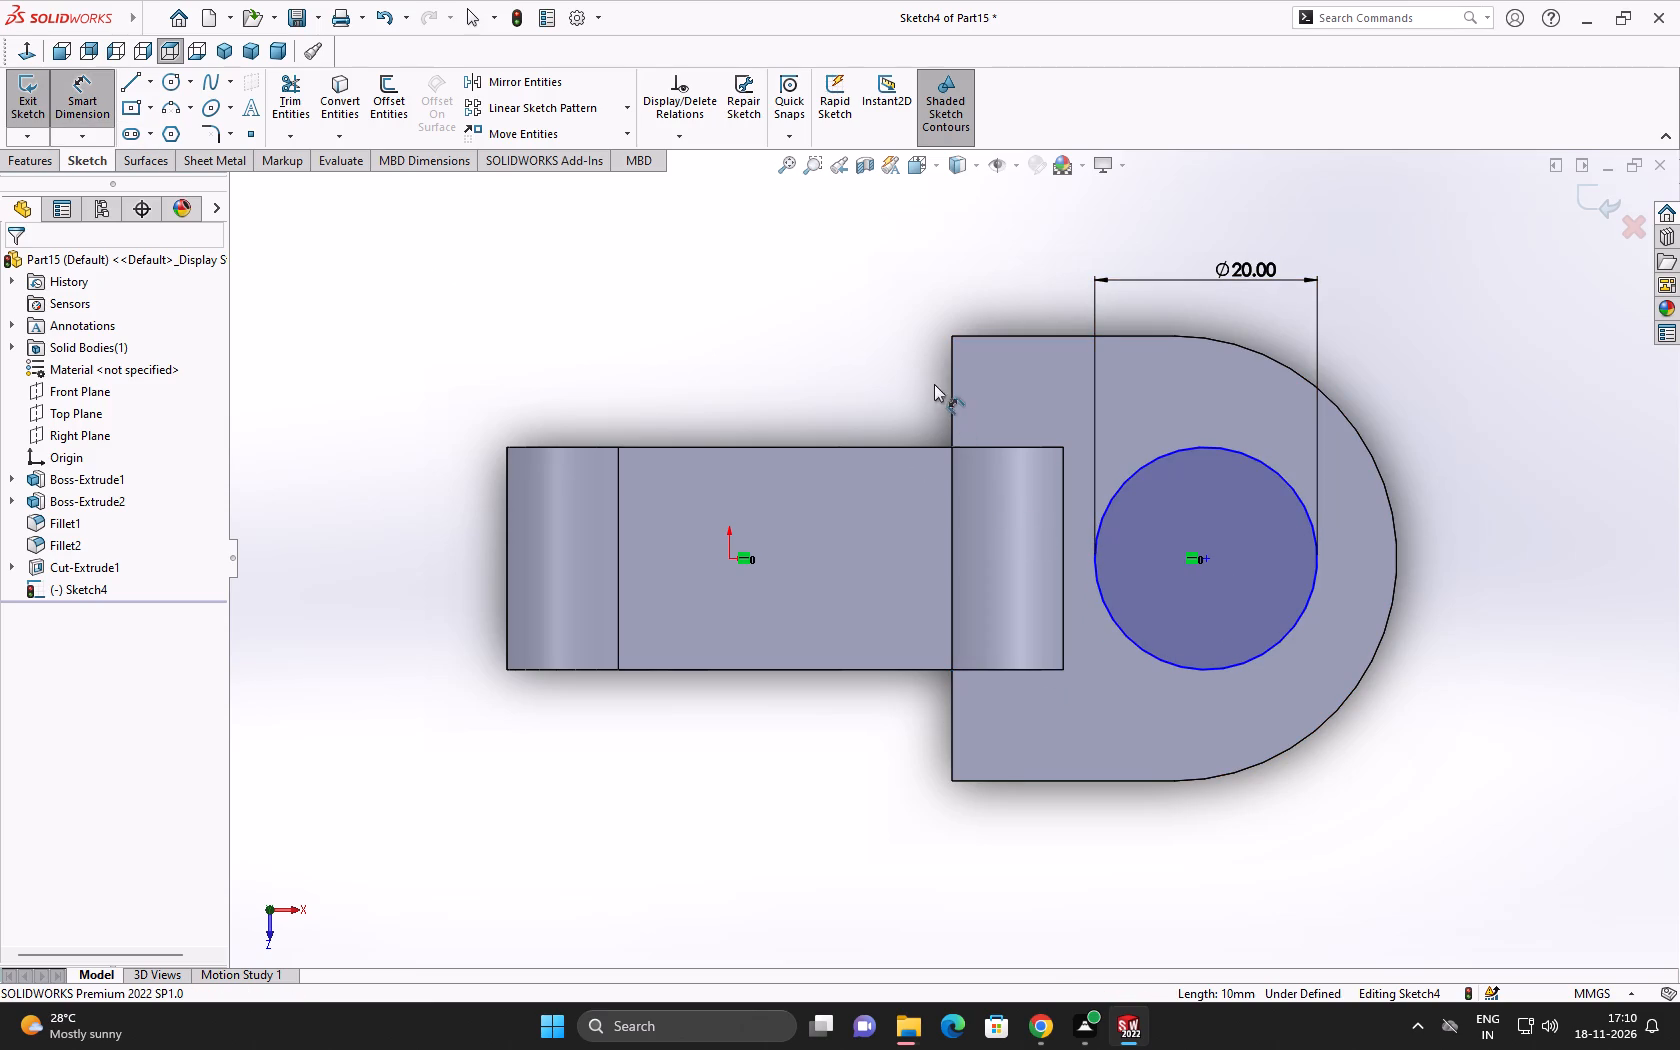
pyautogui.click(951, 403)
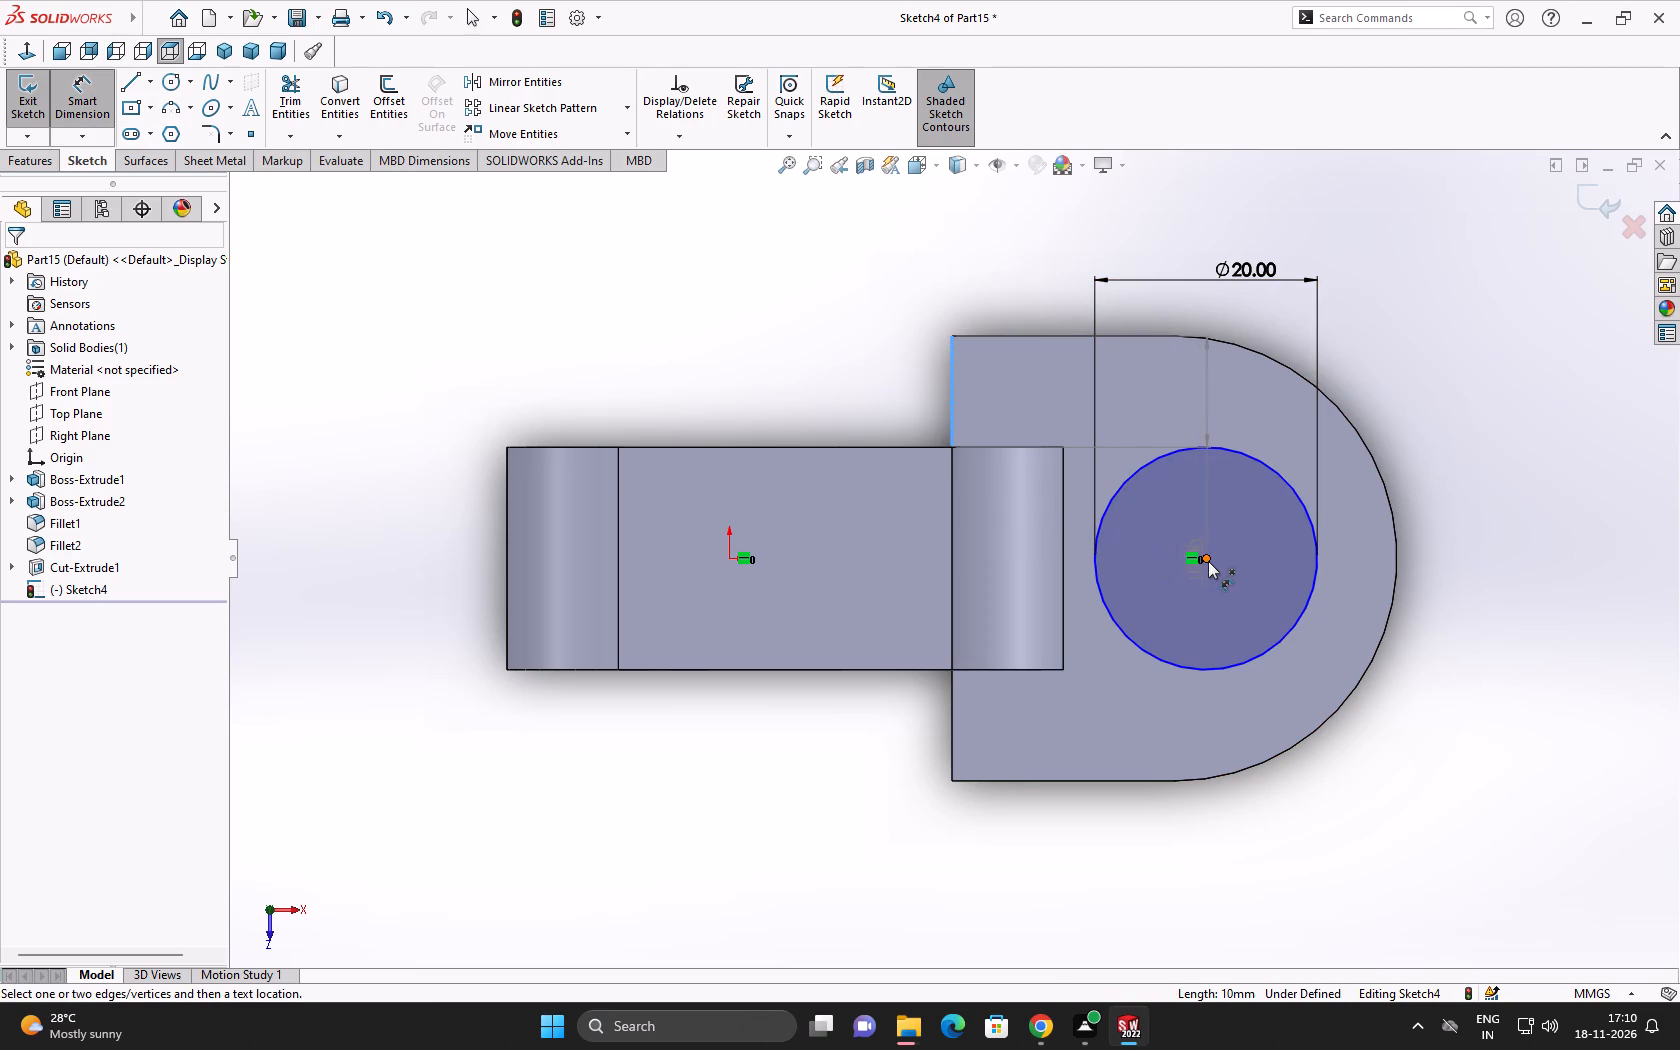
pyautogui.click(1206, 558)
pyautogui.click(1101, 233)
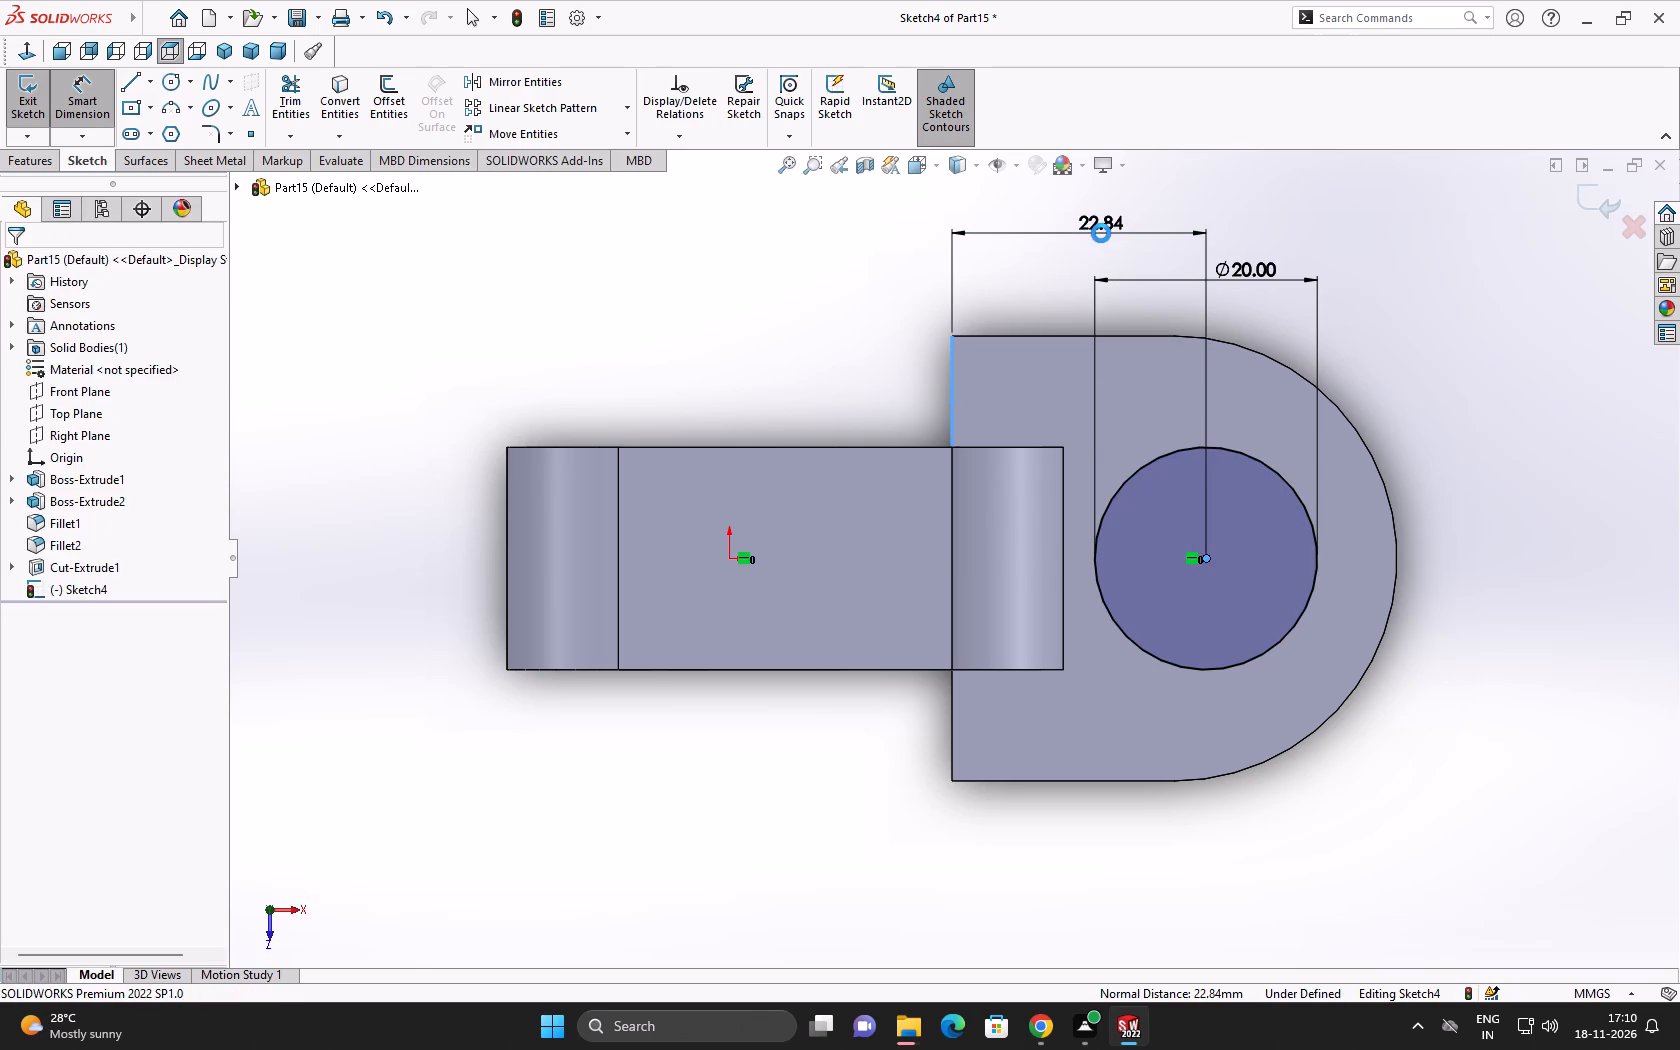
pyautogui.write('20')
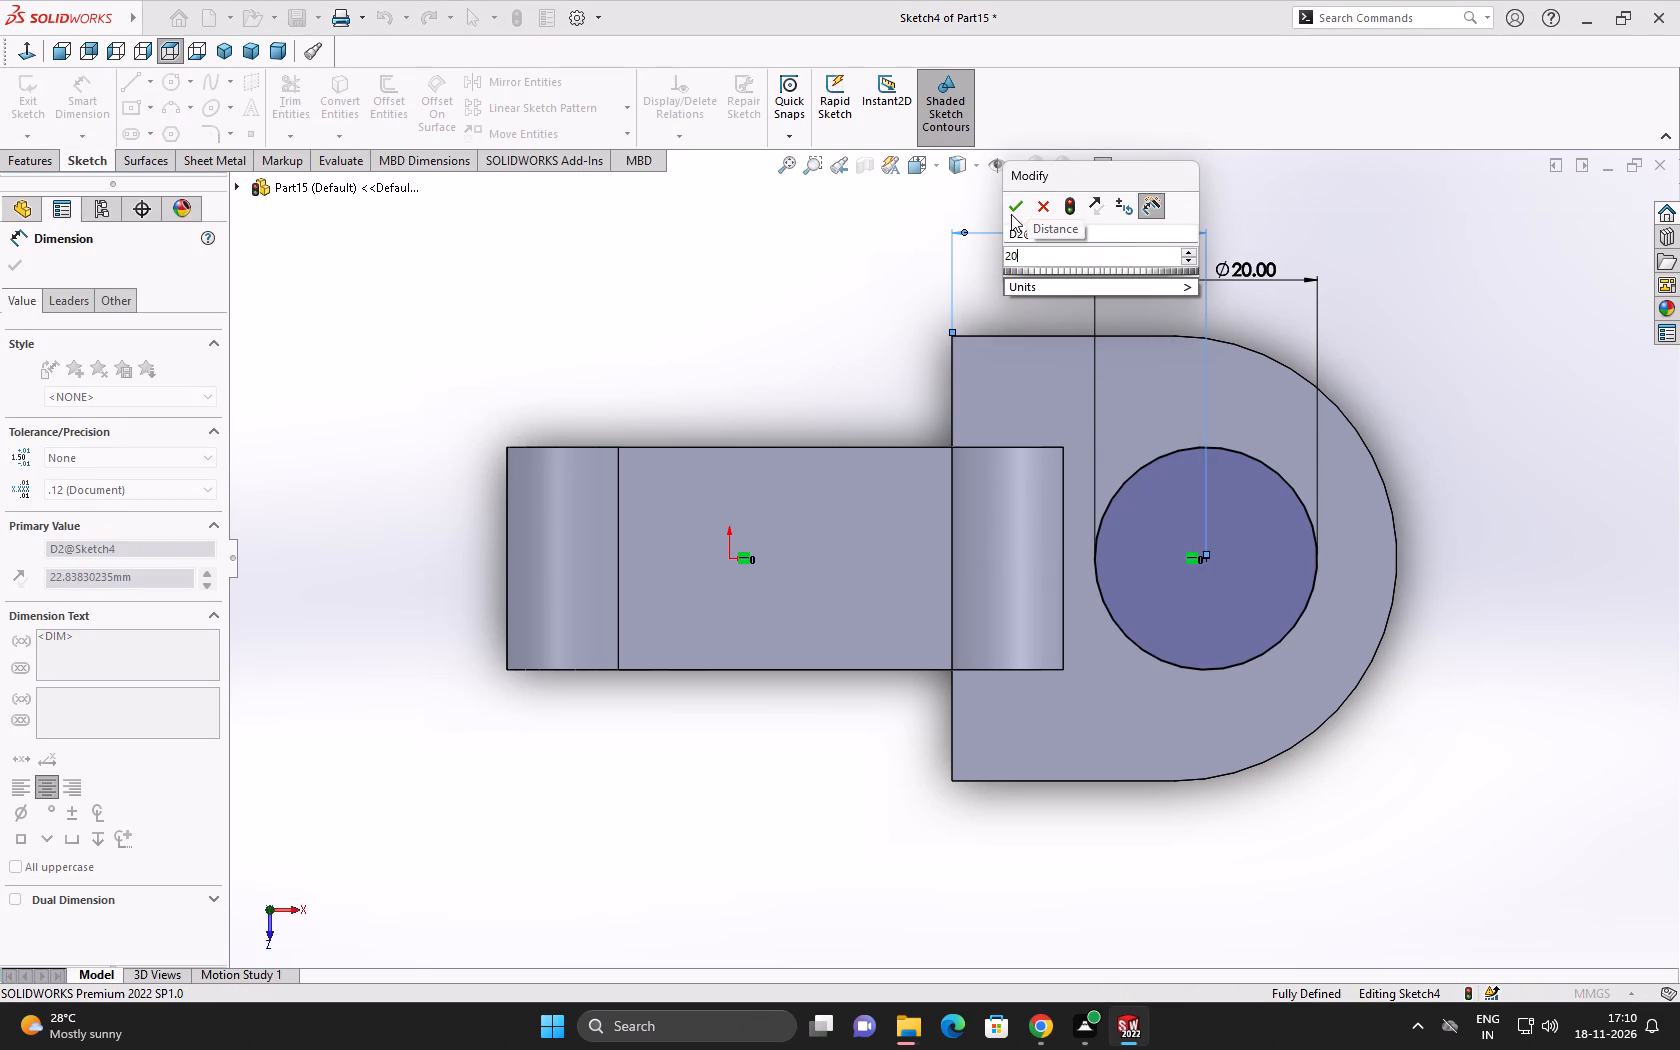
pyautogui.click(1011, 213)
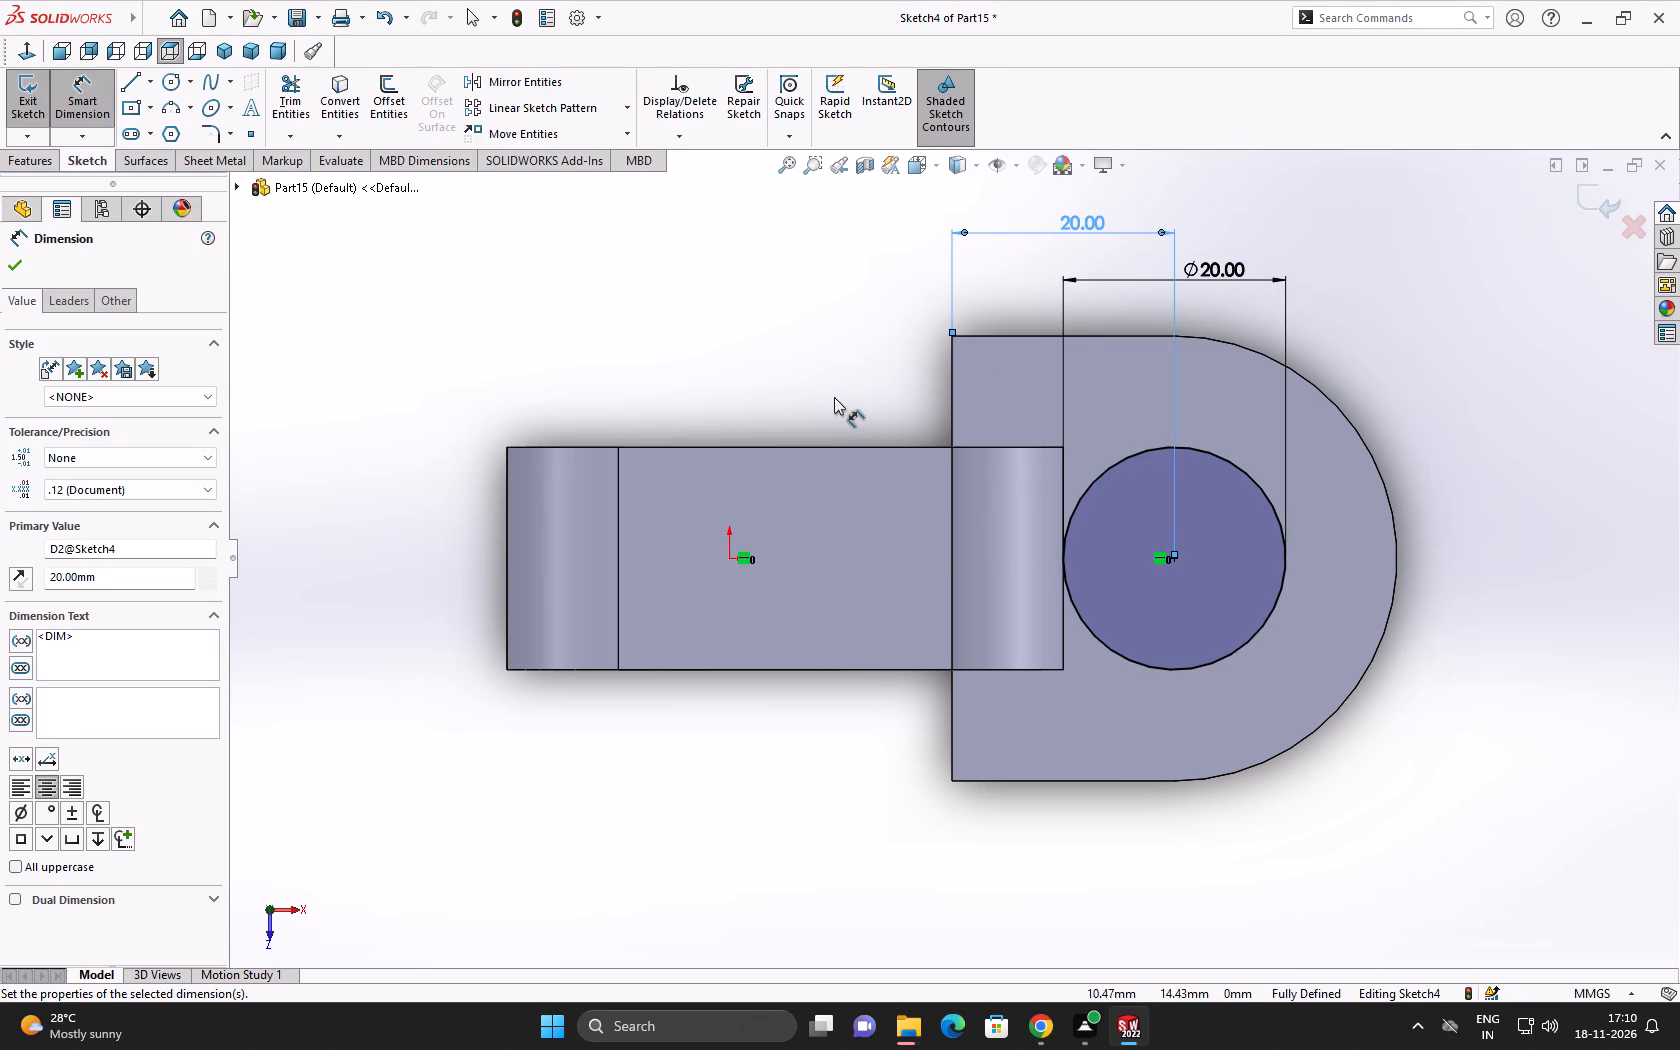
# Cut the circle through the projecting plate with an Extruded Cut set to Through All.
pyautogui.moveTo(783, 377); pyautogui.dragTo(718, 481, button='middle')
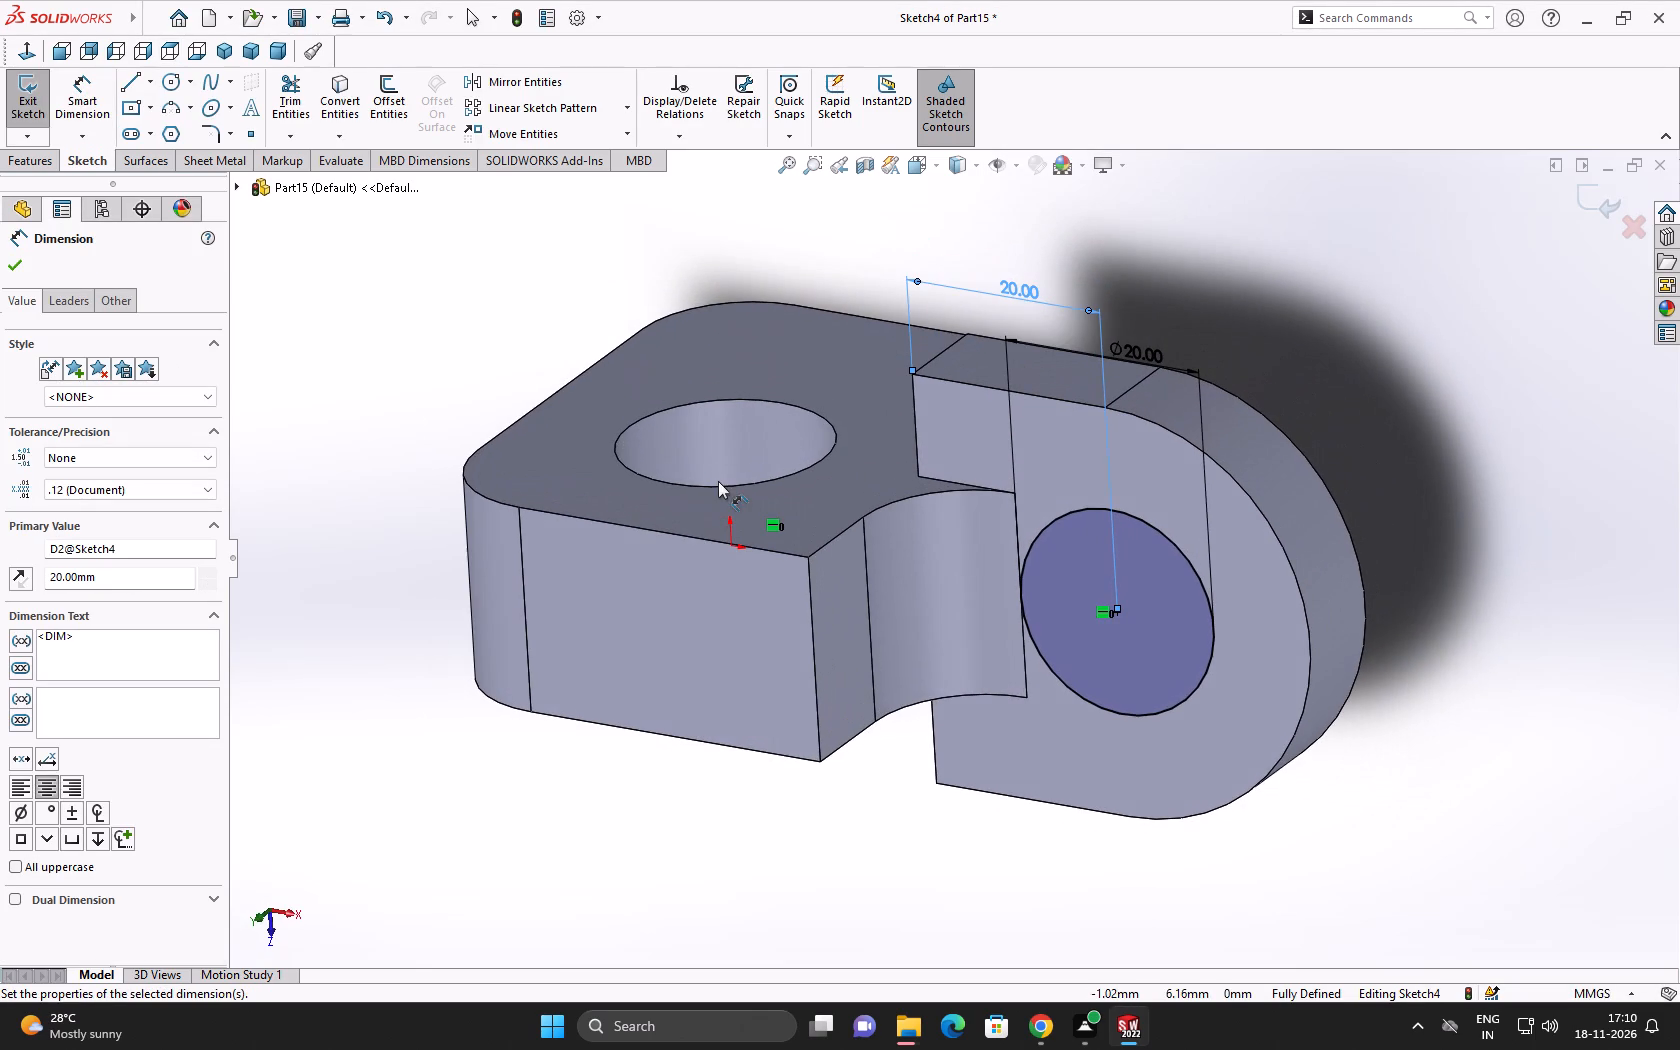
pyautogui.click(15, 160)
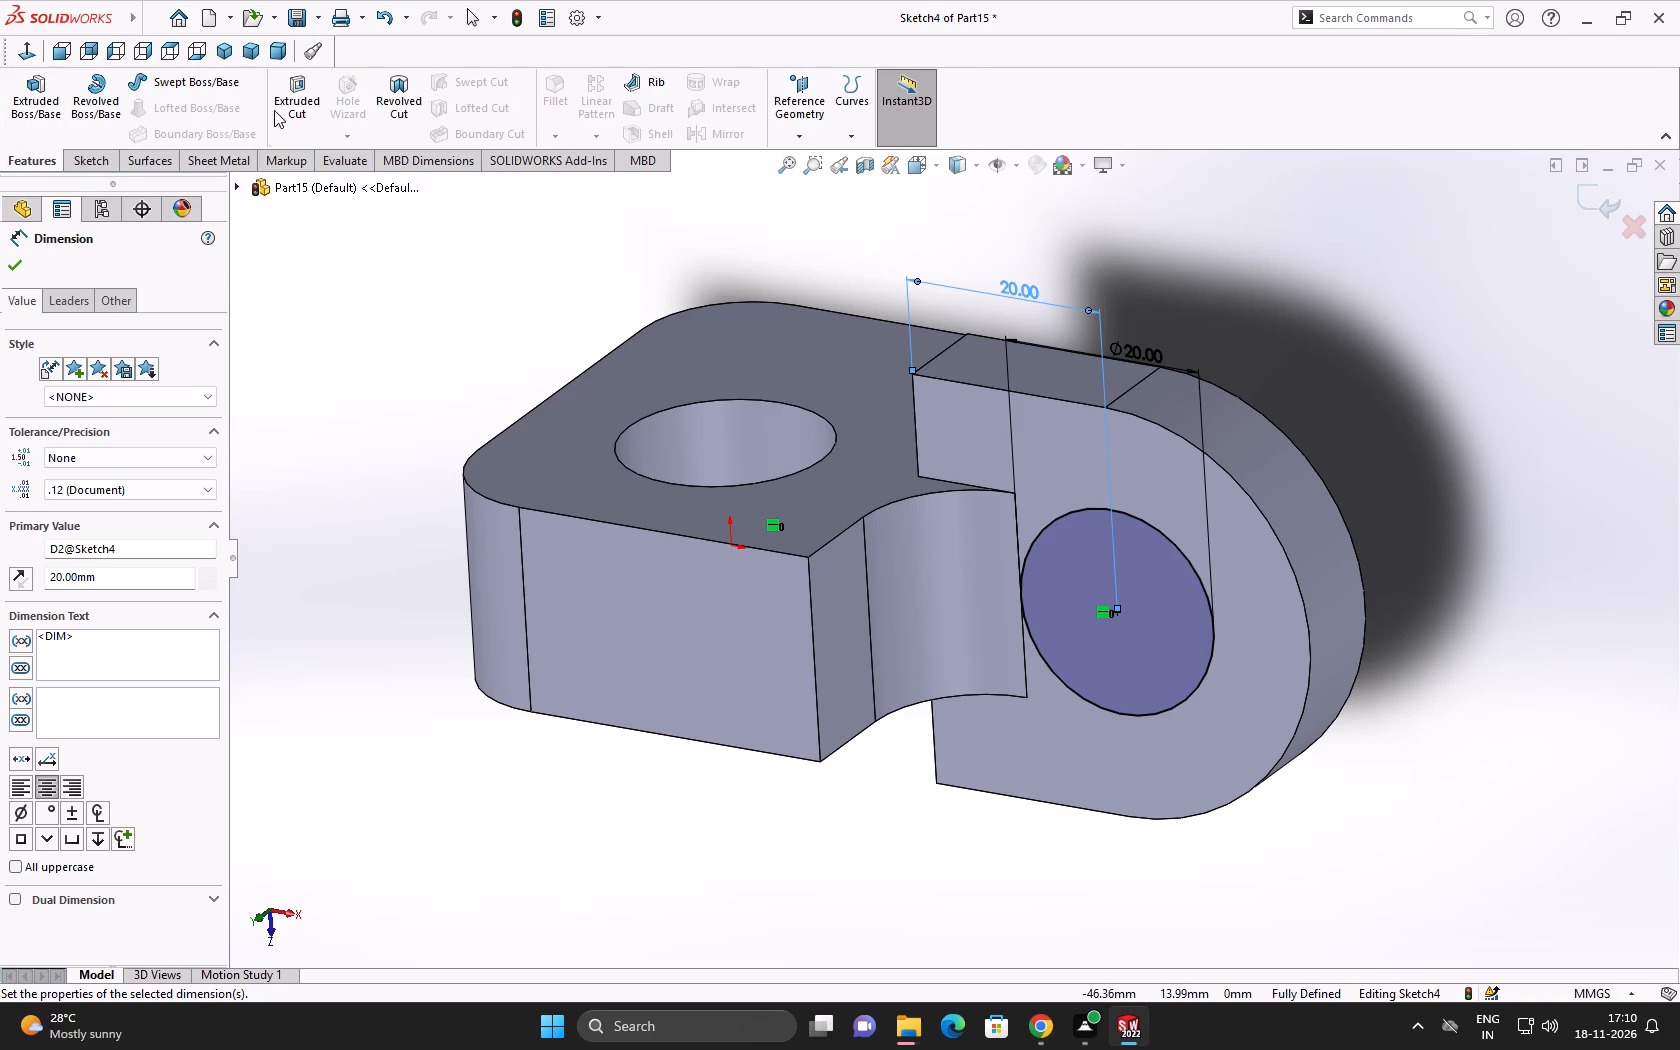
pyautogui.click(290, 111)
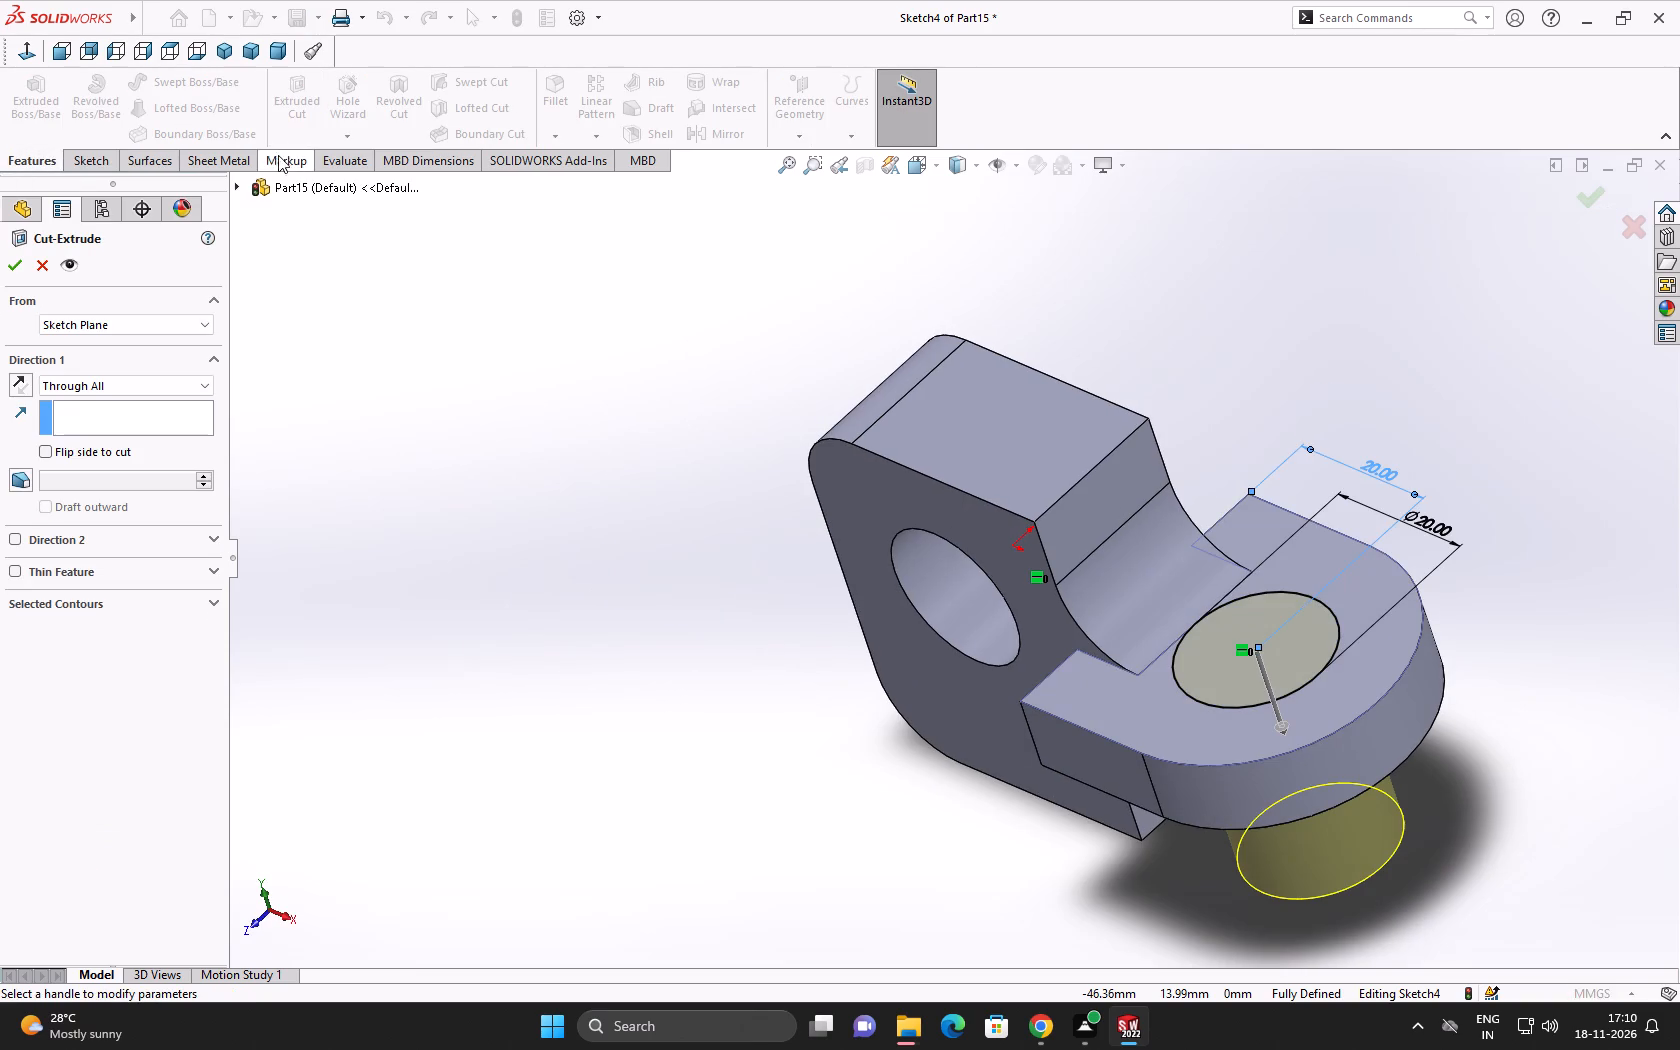
pyautogui.click(9, 252)
pyautogui.click(13, 258)
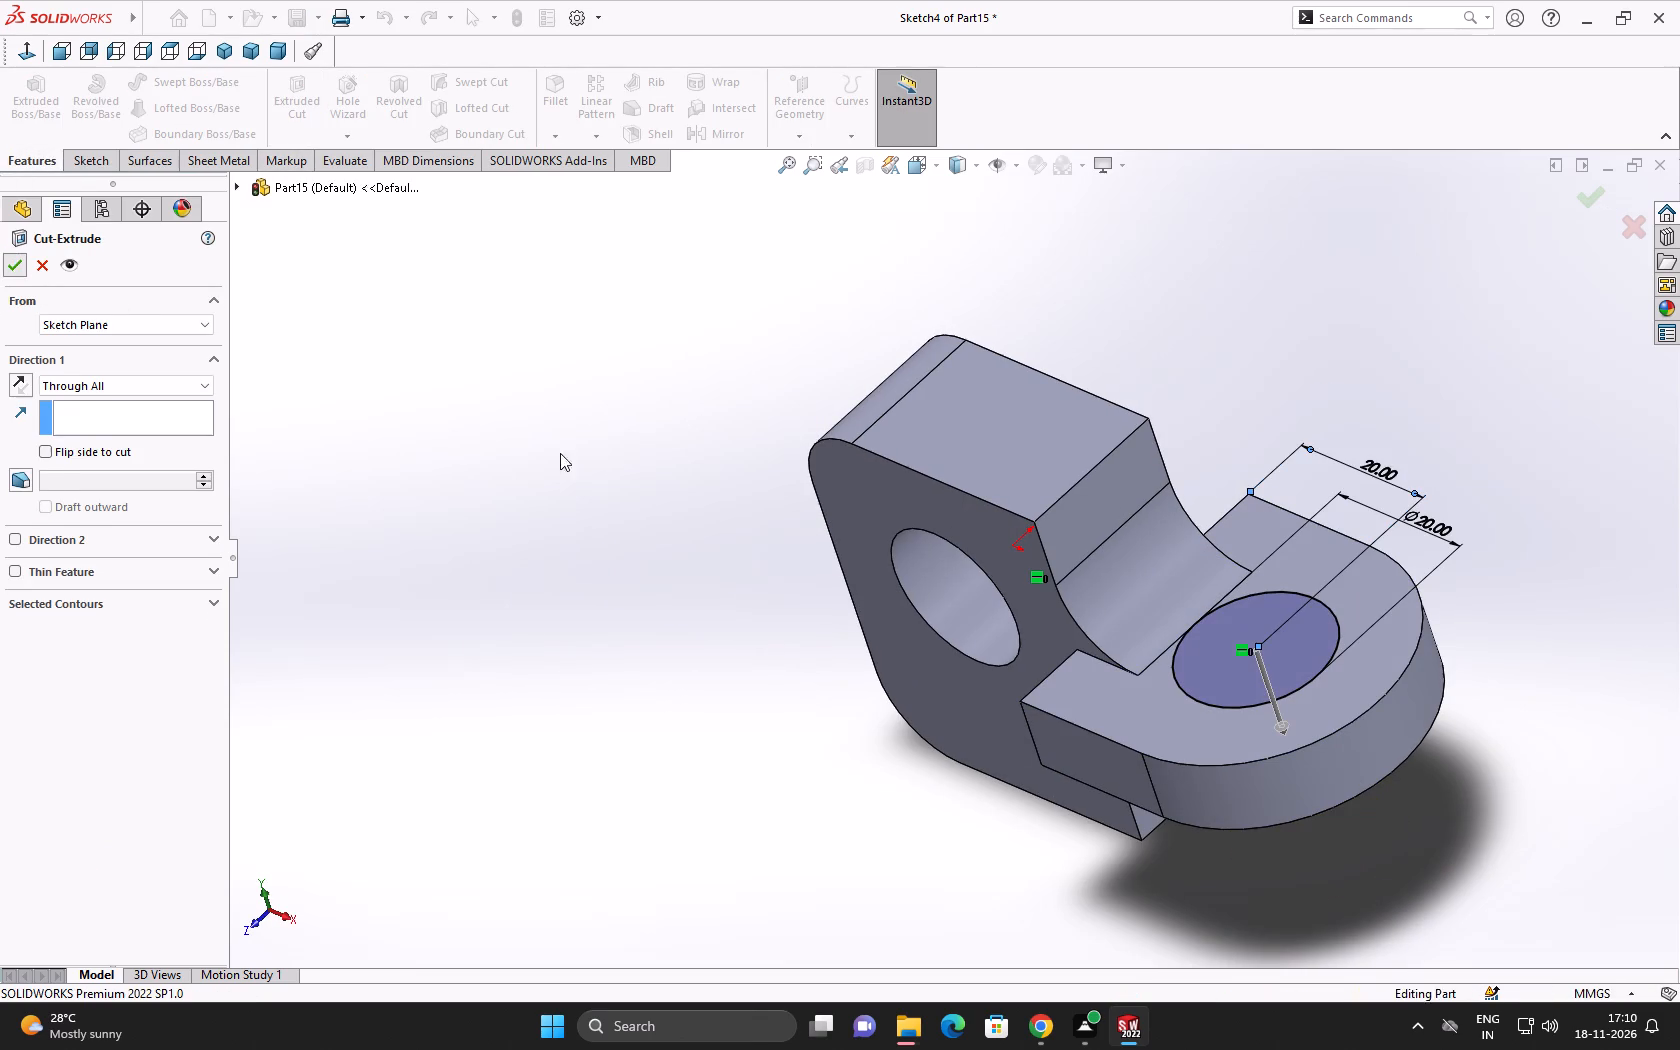
pyautogui.click(670, 458)
# Set the finished part to the isometric view and save it as Part15.SLDPRT in the BHAVAN folder.
pyautogui.moveTo(666, 598); pyautogui.dragTo(656, 353, button='middle')
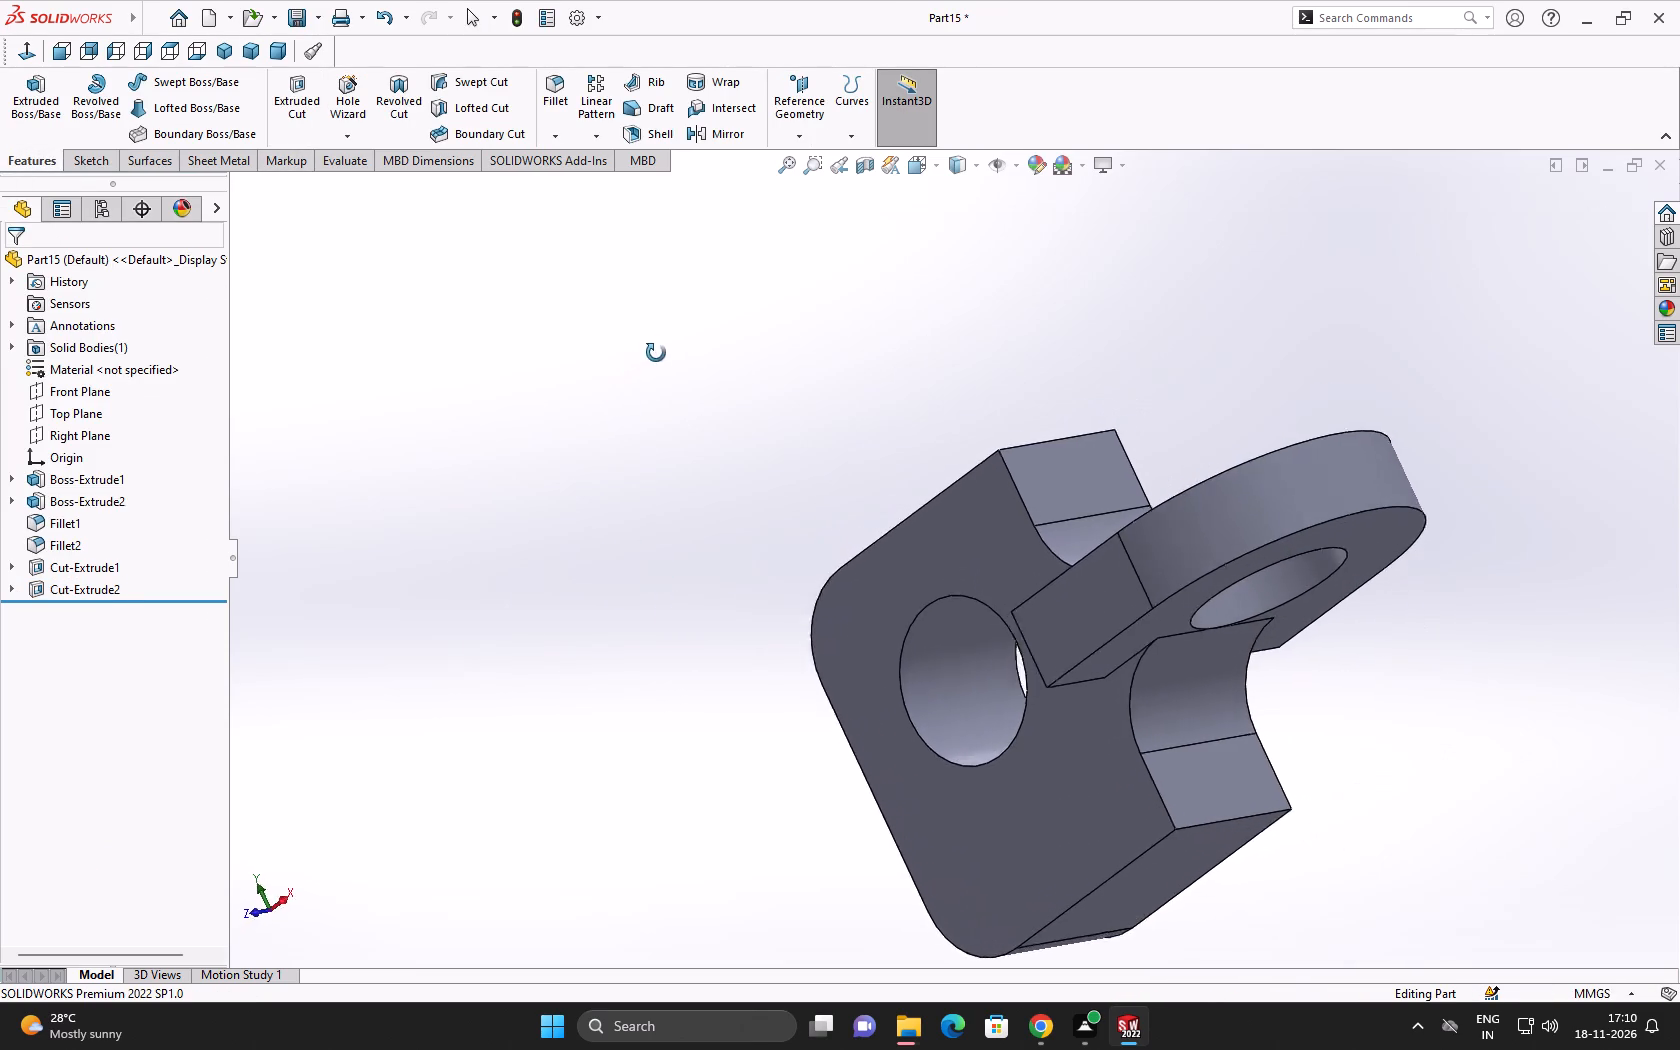
pyautogui.moveTo(656, 353); pyautogui.dragTo(734, 716, button='middle')
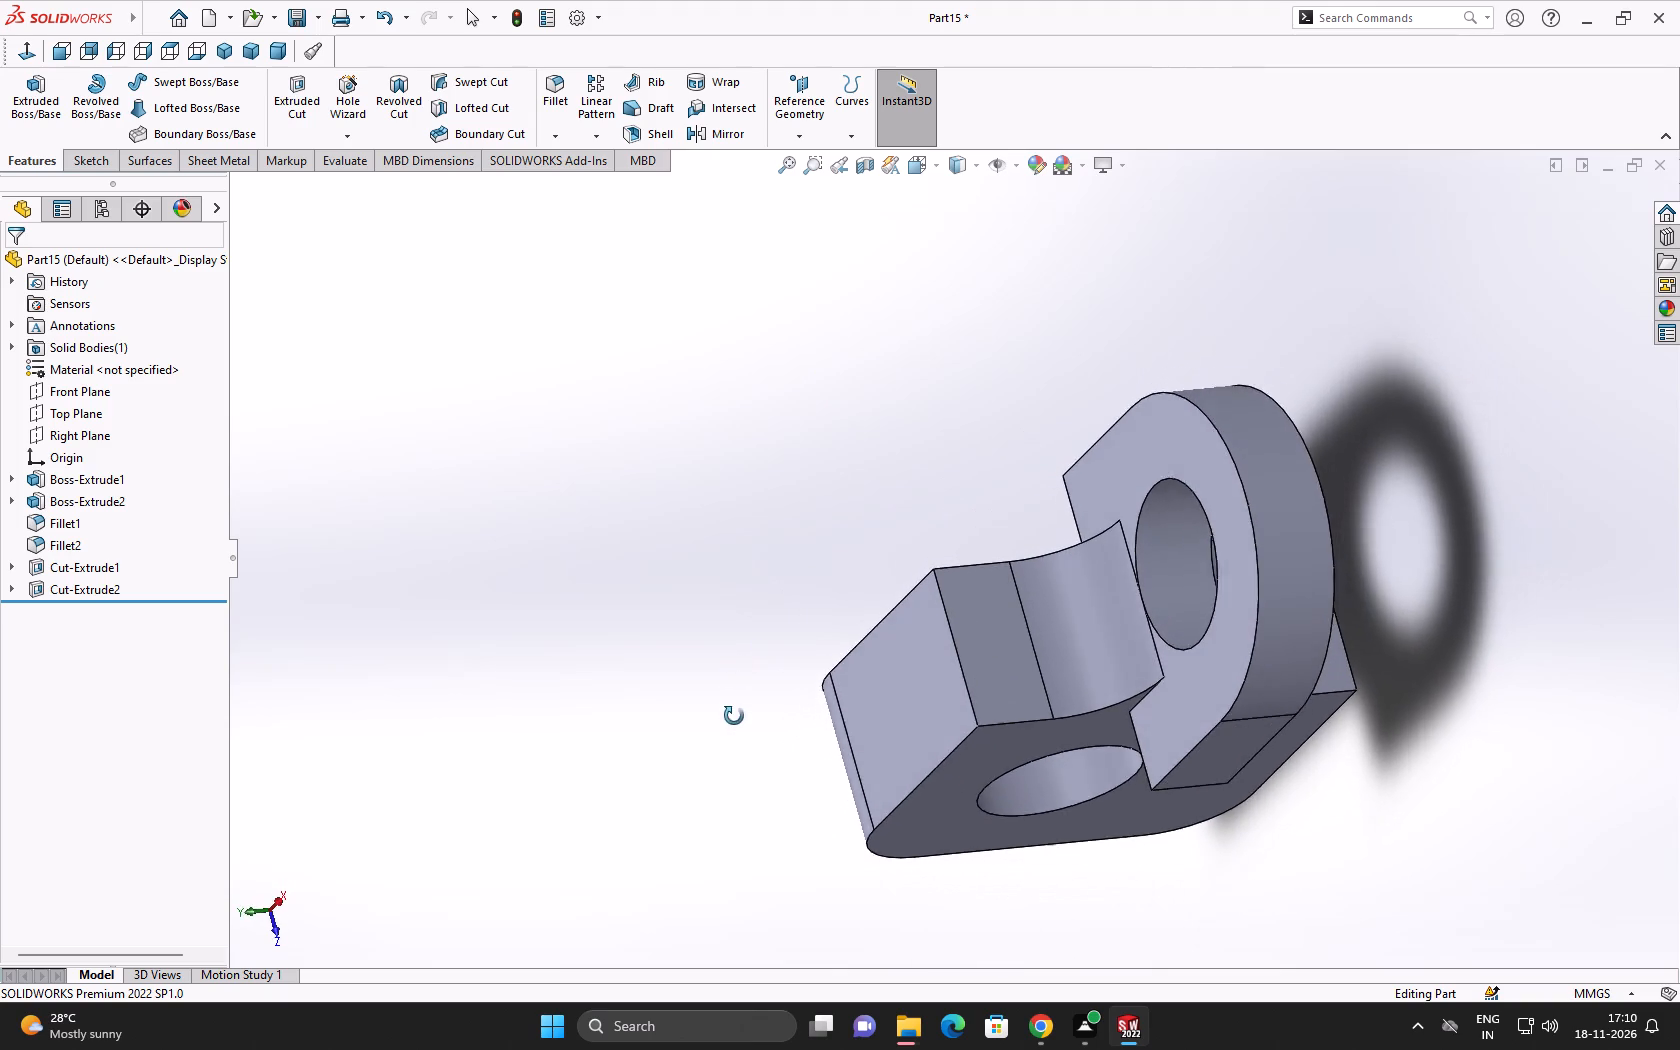
pyautogui.moveTo(734, 716); pyautogui.dragTo(726, 760, button='middle')
pyautogui.click(231, 45)
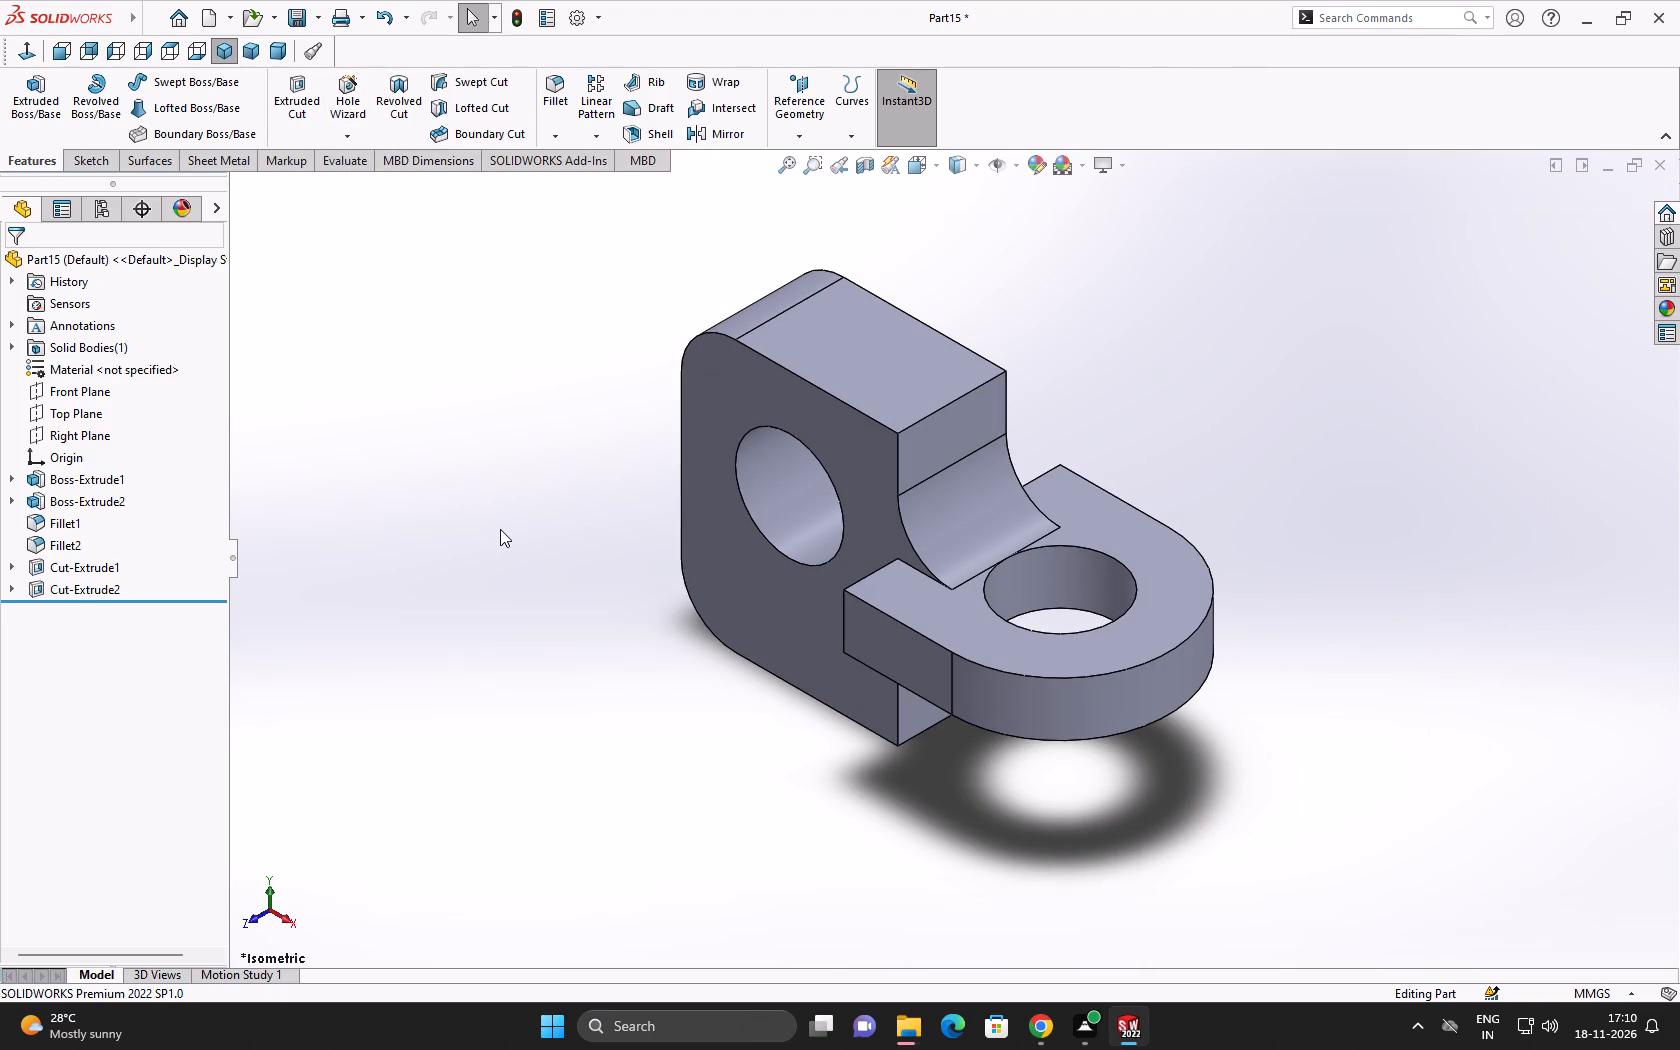
pyautogui.hotkey('ctrl', 's')
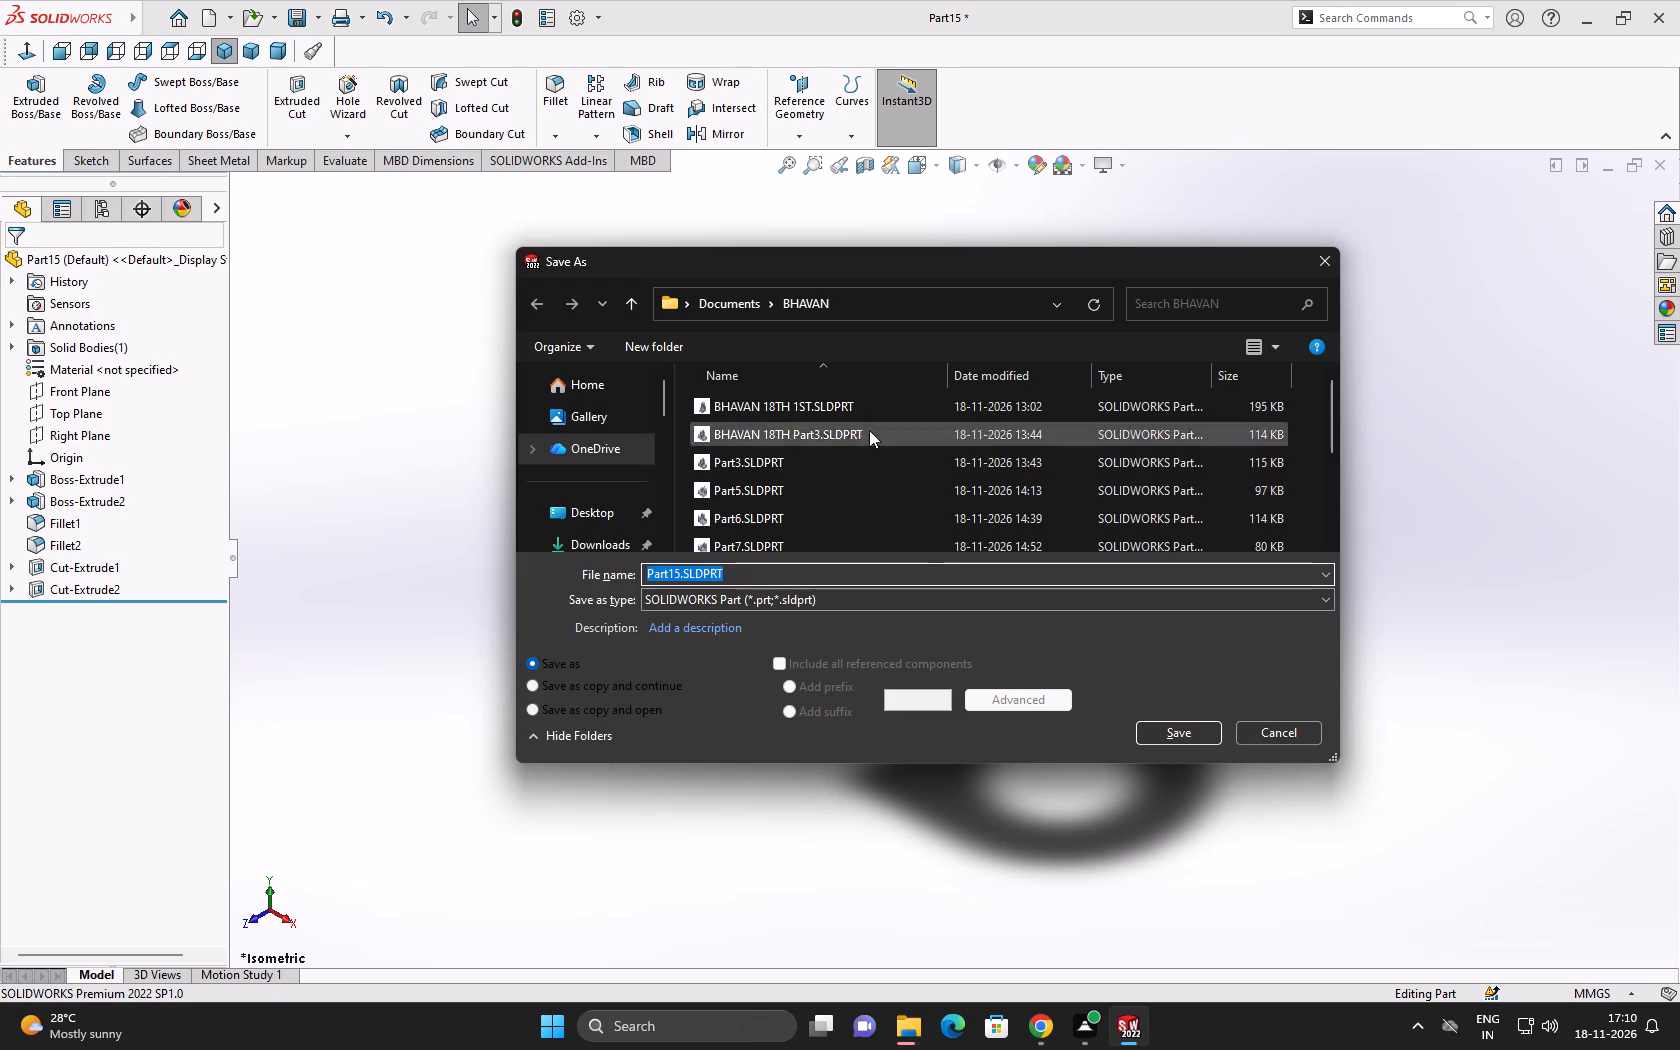
pyautogui.scroll(-14, 857, 485)
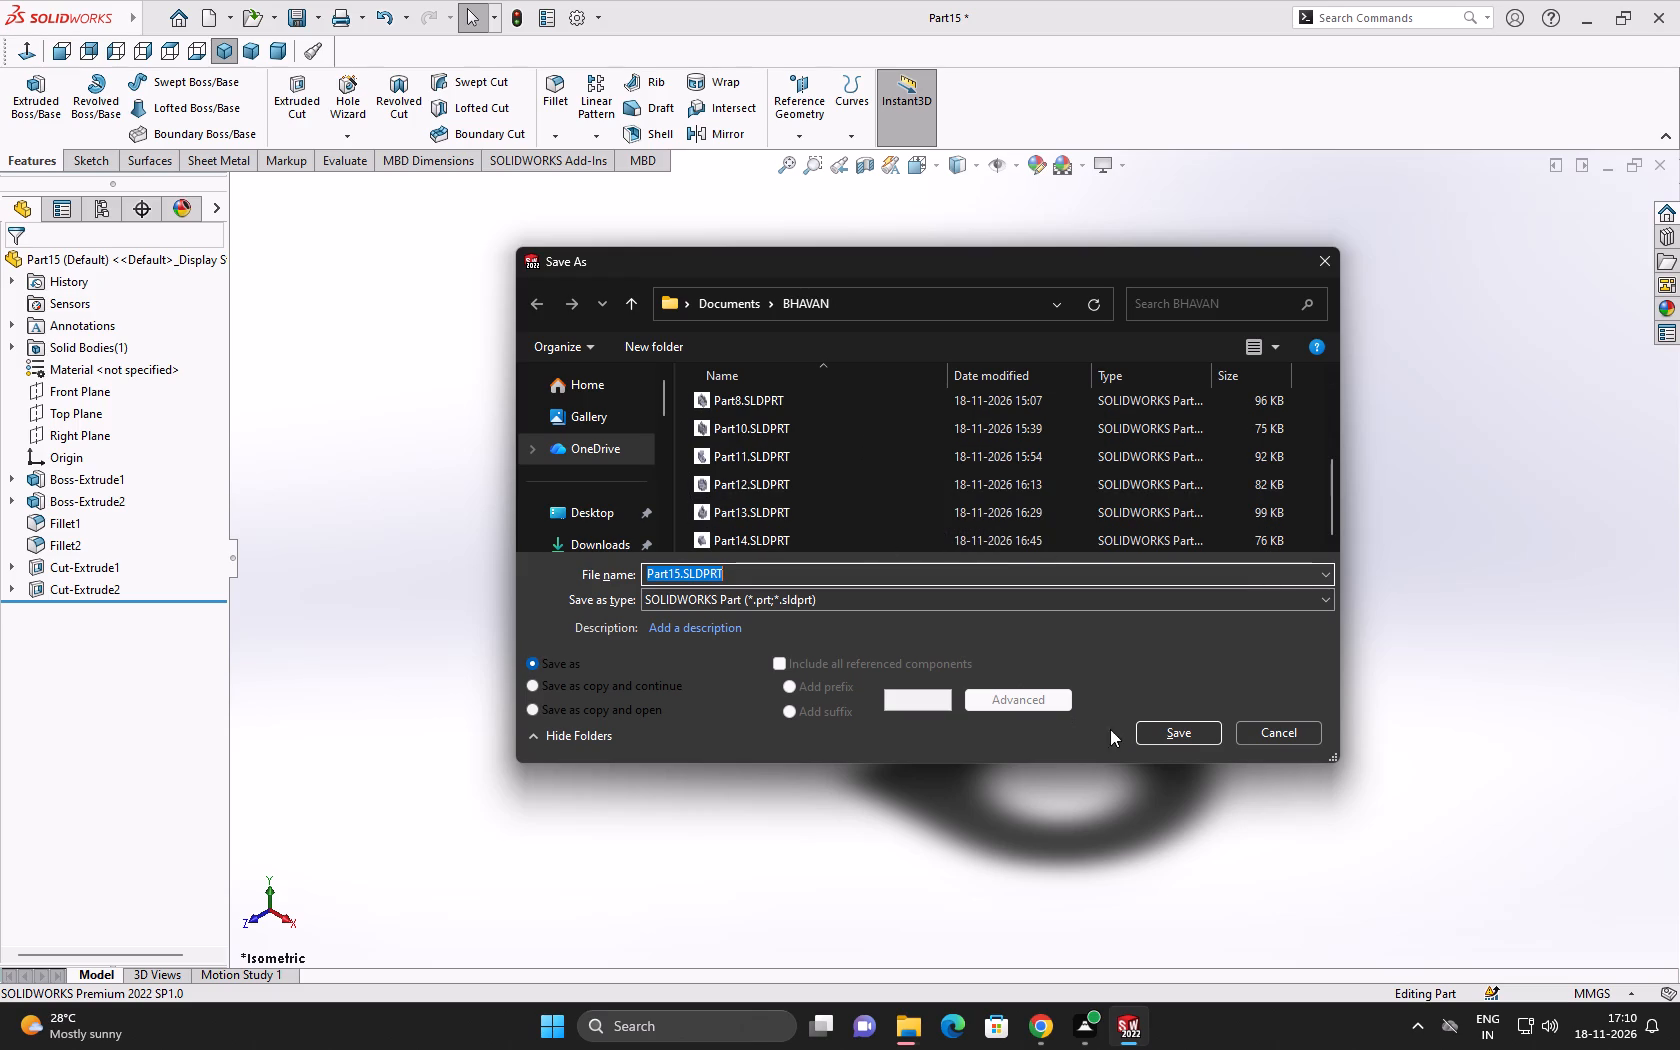
pyautogui.click(1164, 726)
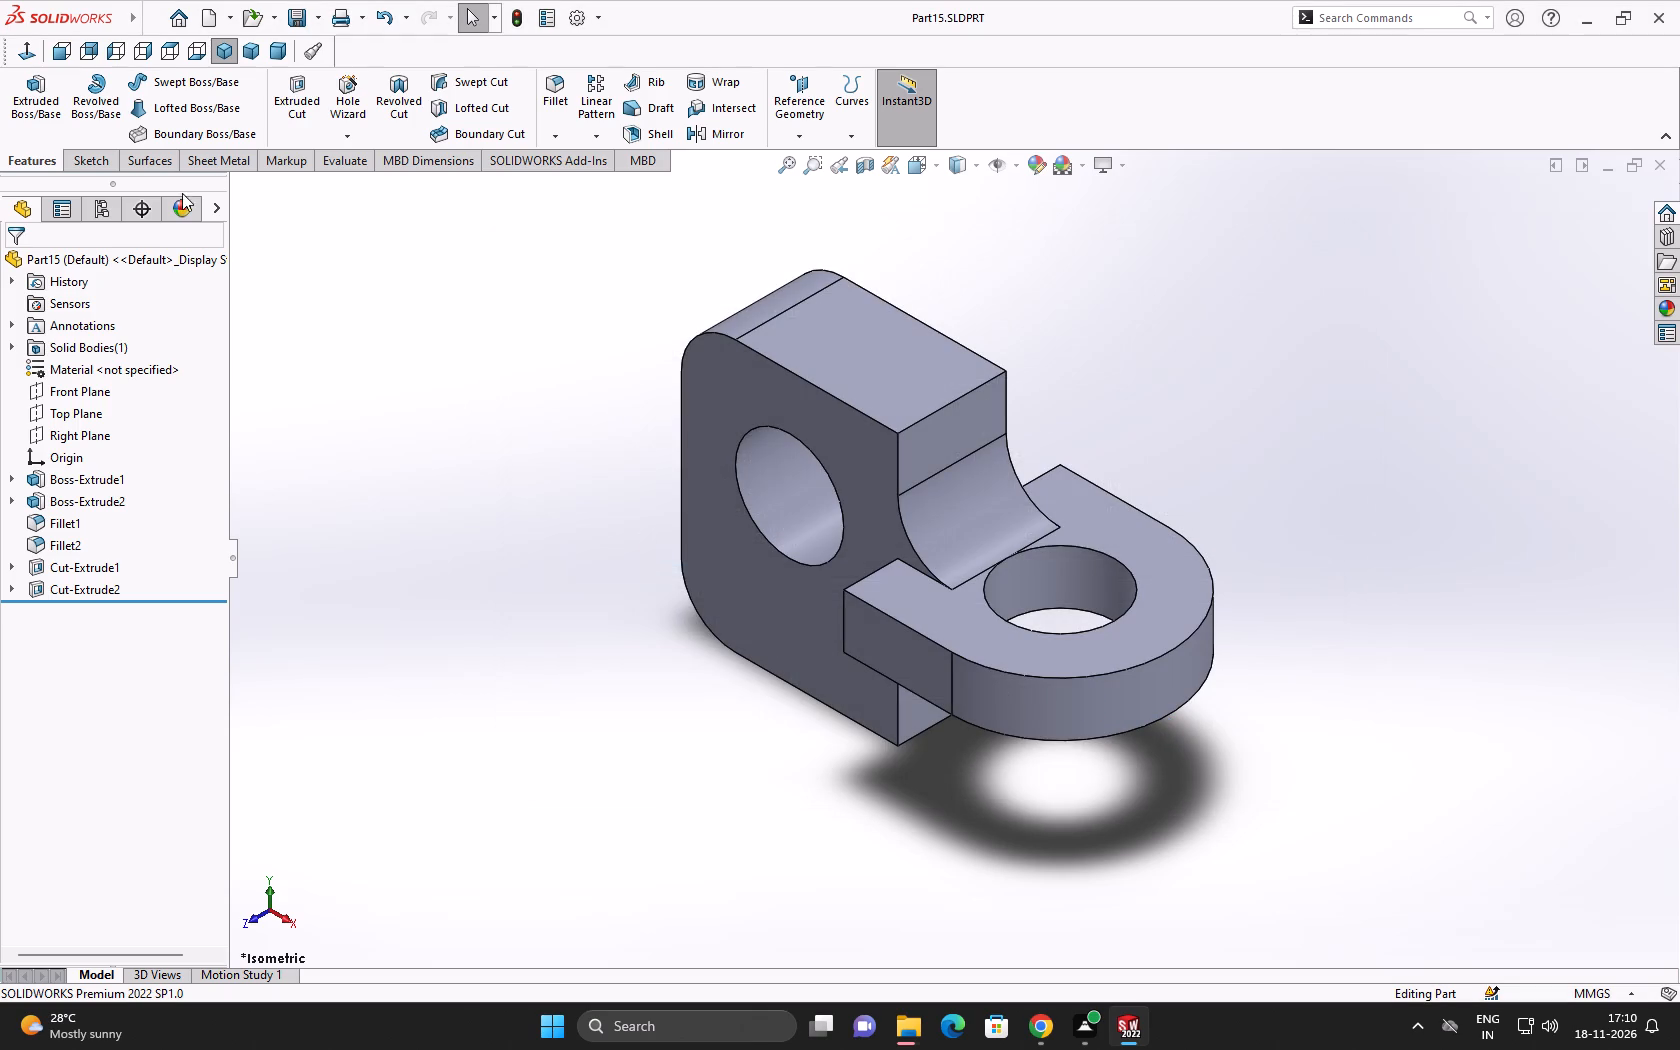
# Preview the print of the current screen image and print it with Microsoft Print to PDF, saving the file as PART15 in the BHAVAN folder.
pyautogui.click(363, 25)
pyautogui.click(363, 47)
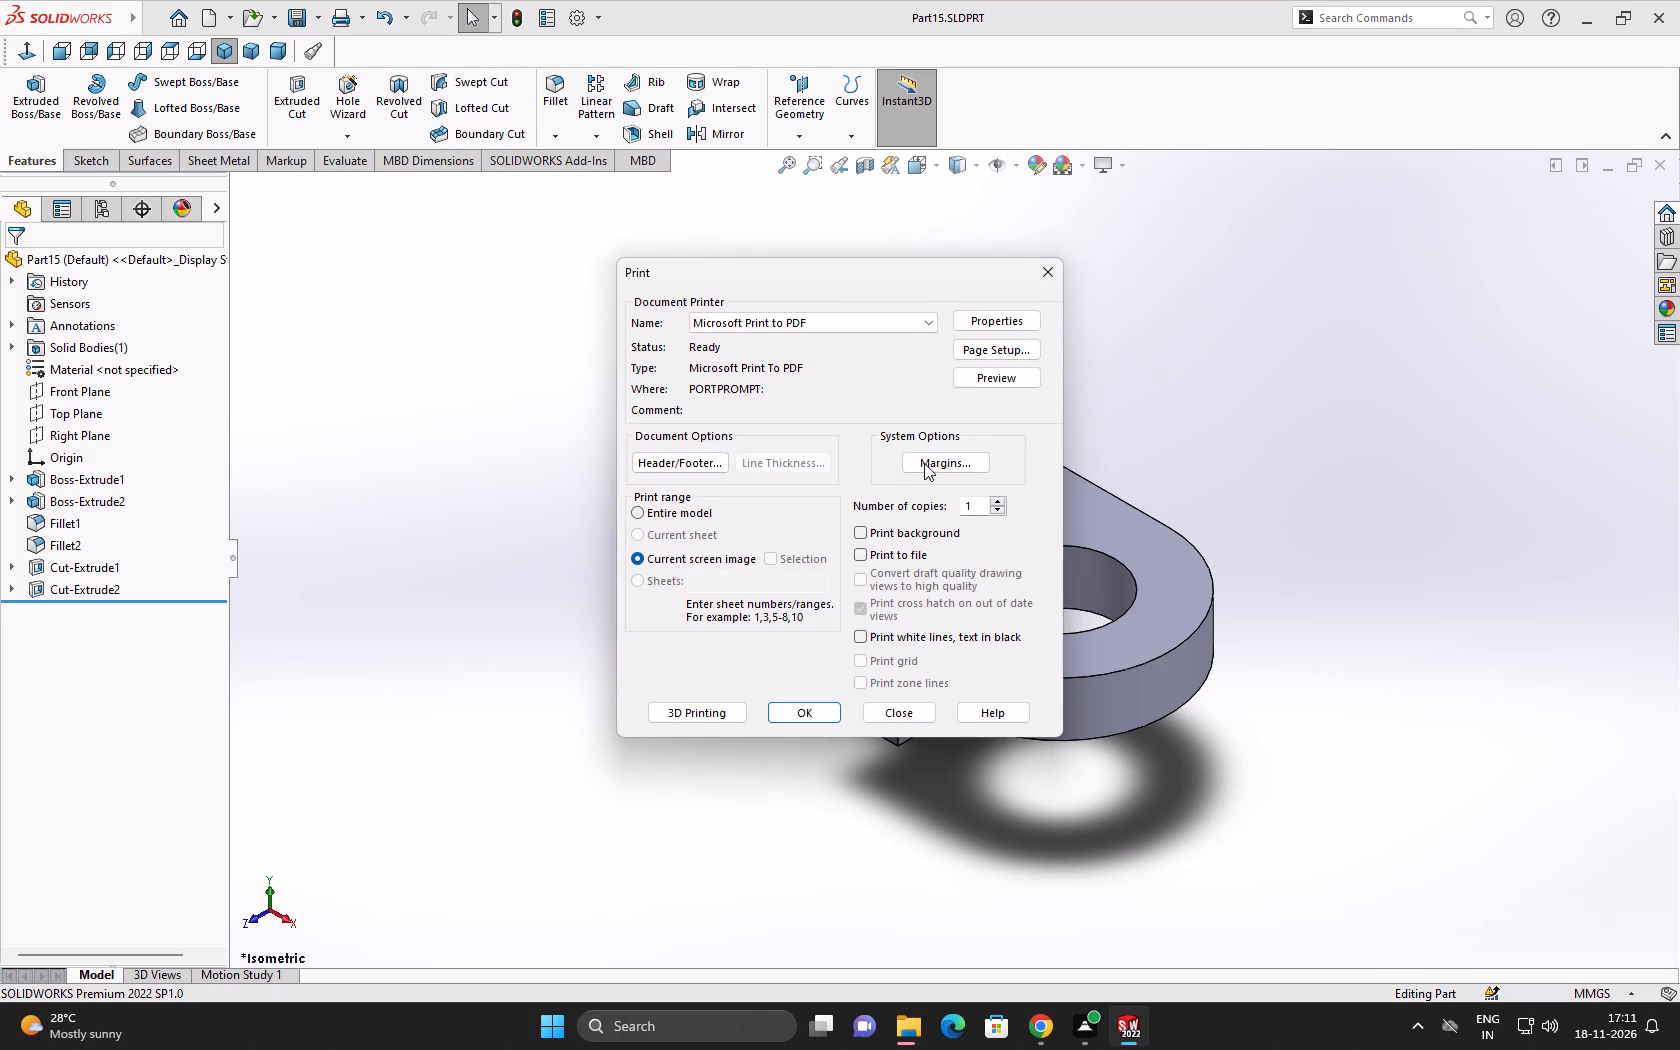
pyautogui.click(1007, 380)
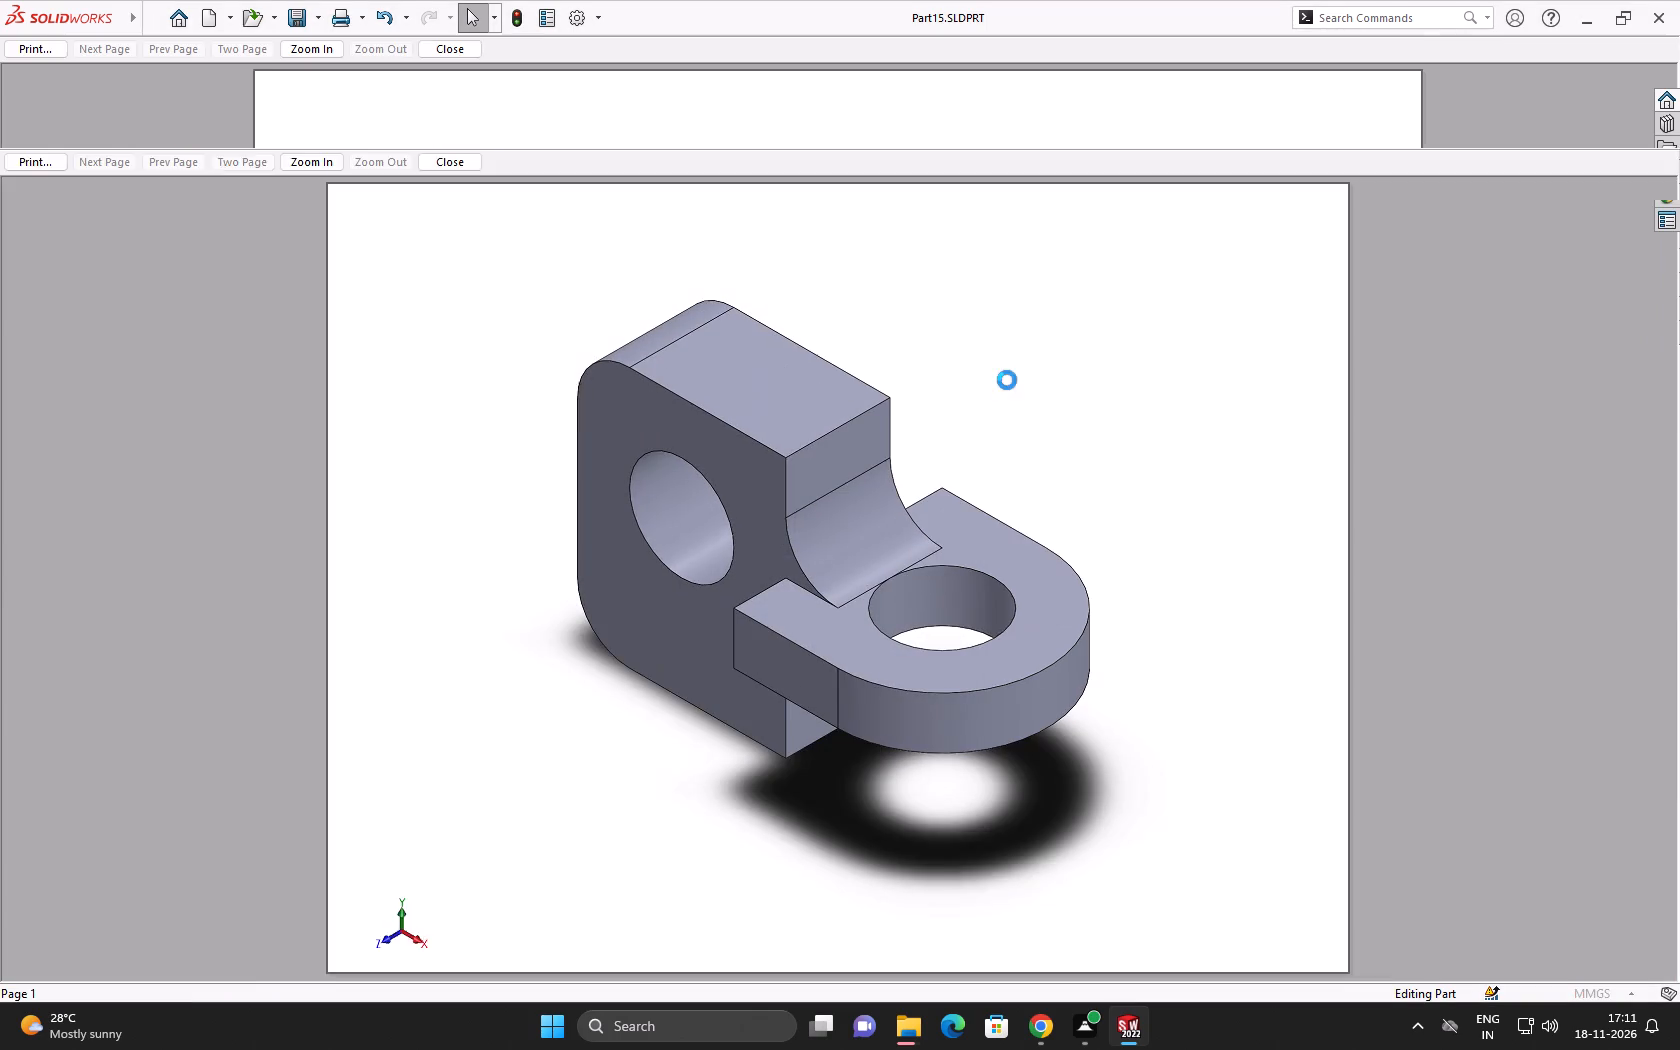
pyautogui.click(24, 44)
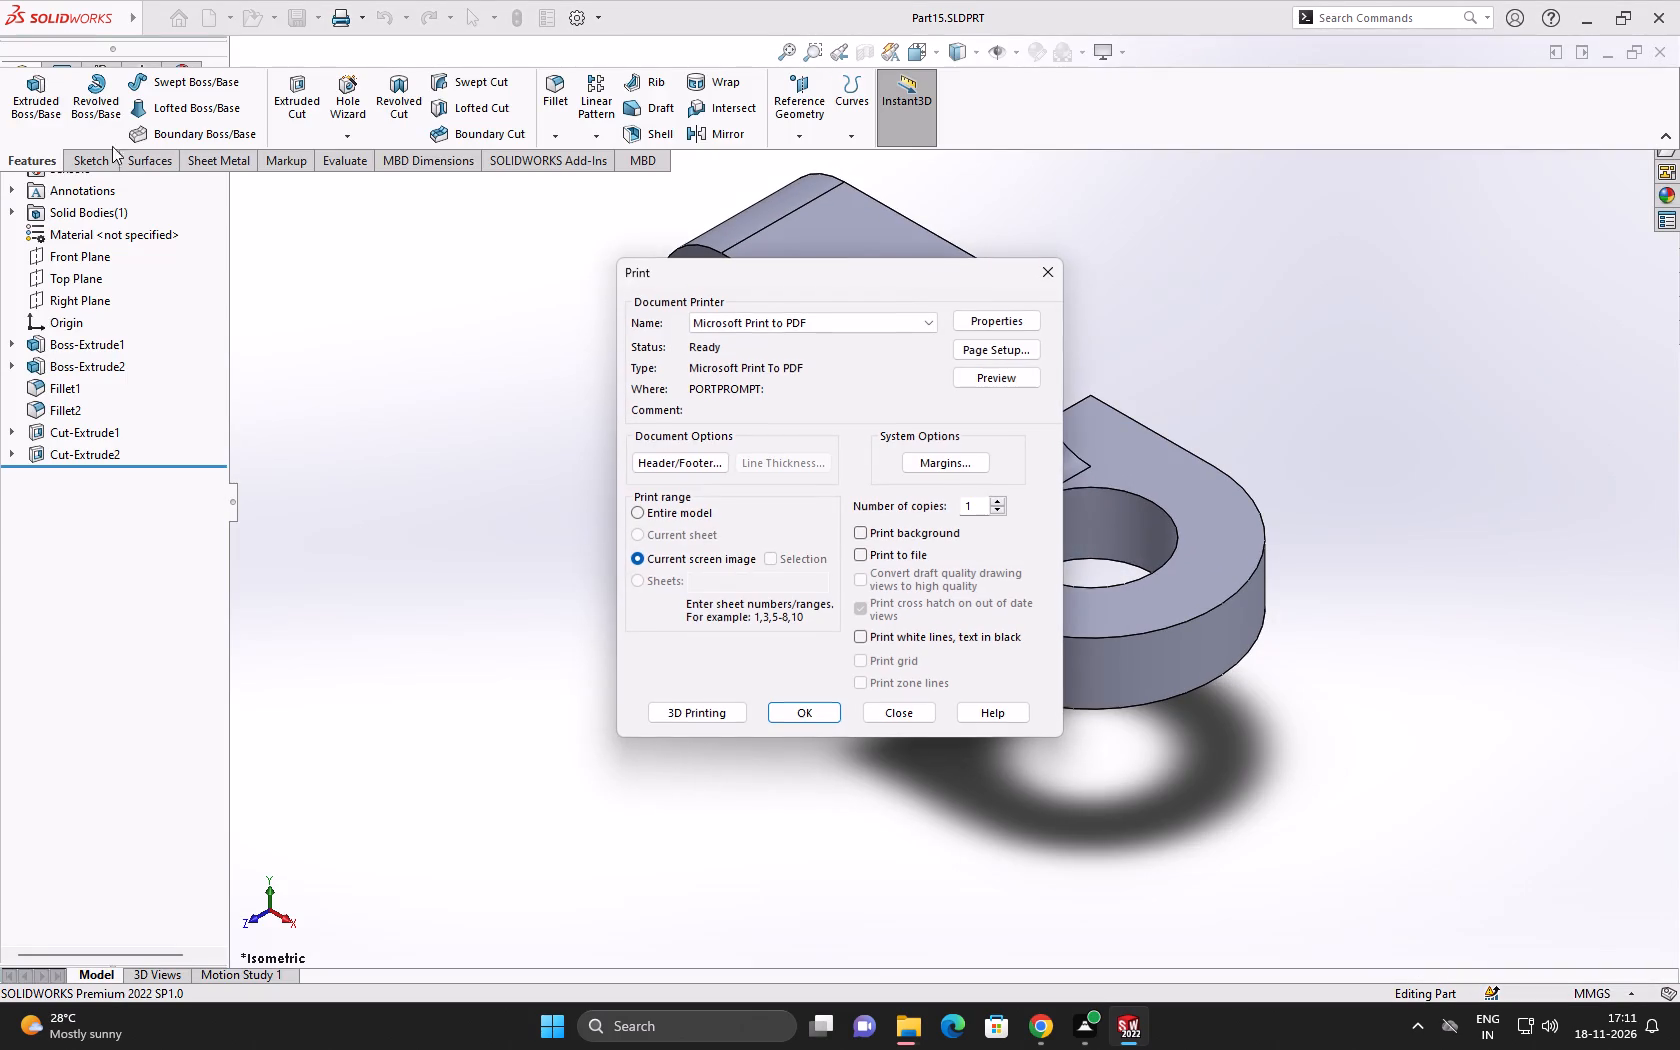
pyautogui.click(817, 707)
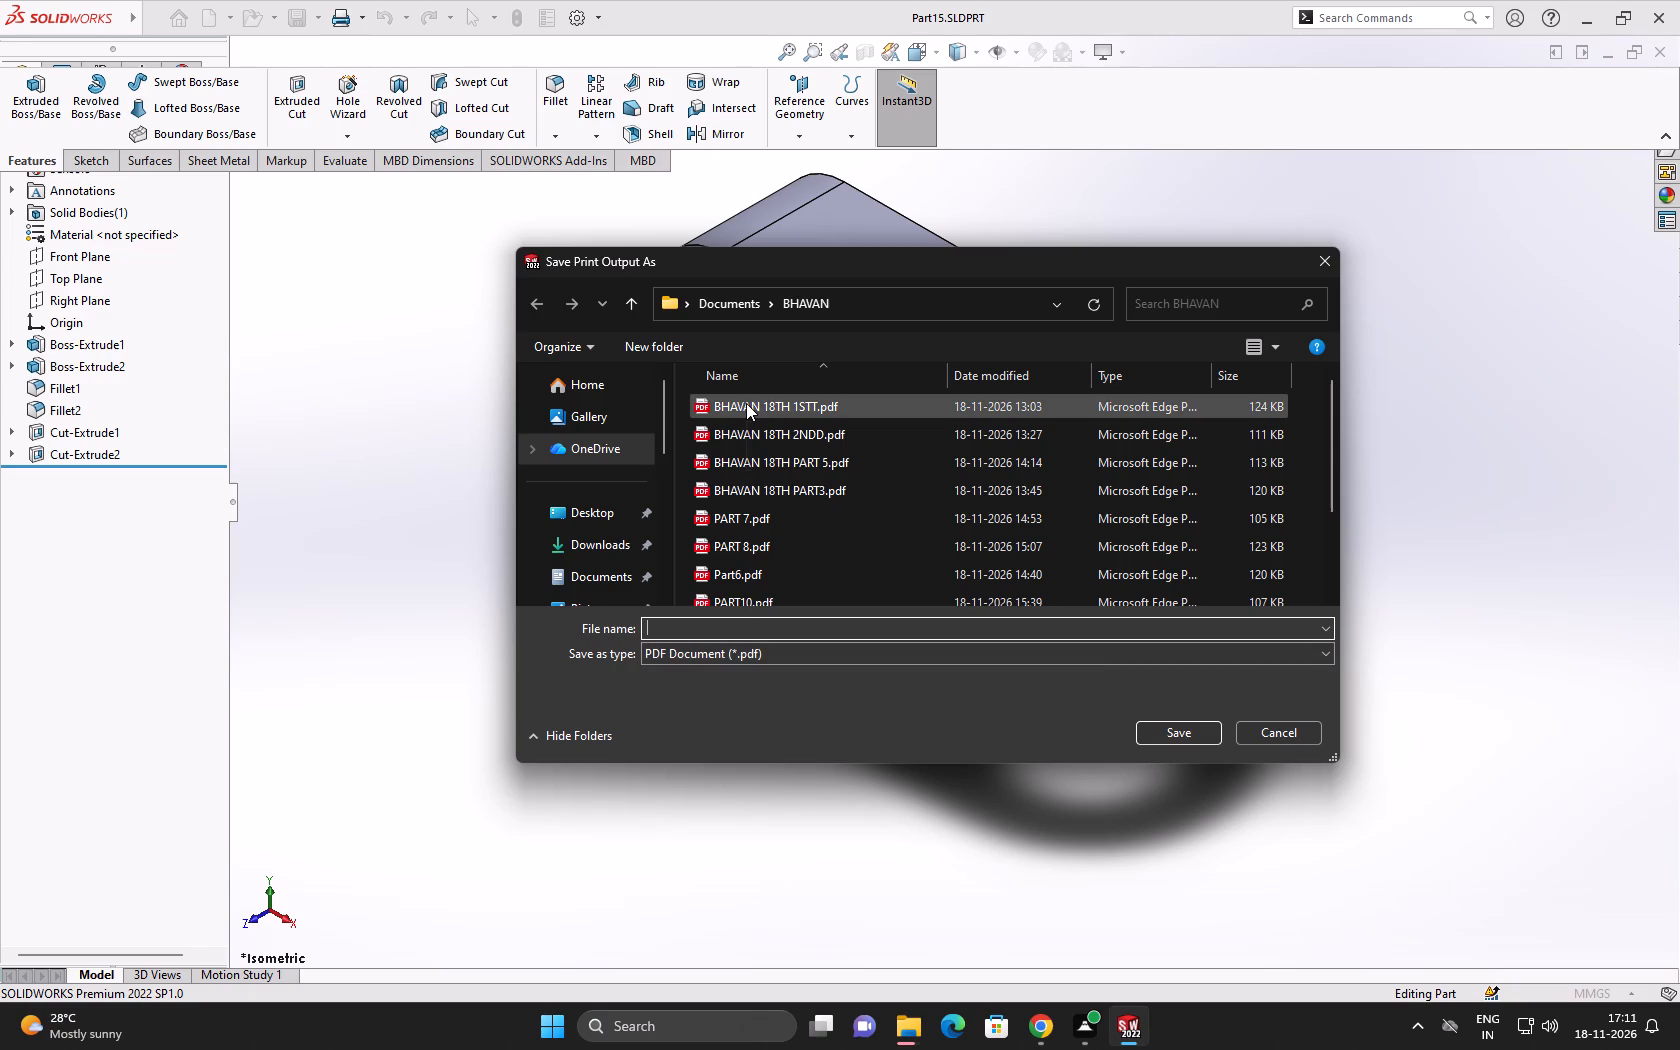
pyautogui.write('PART15')
pyautogui.press('space')
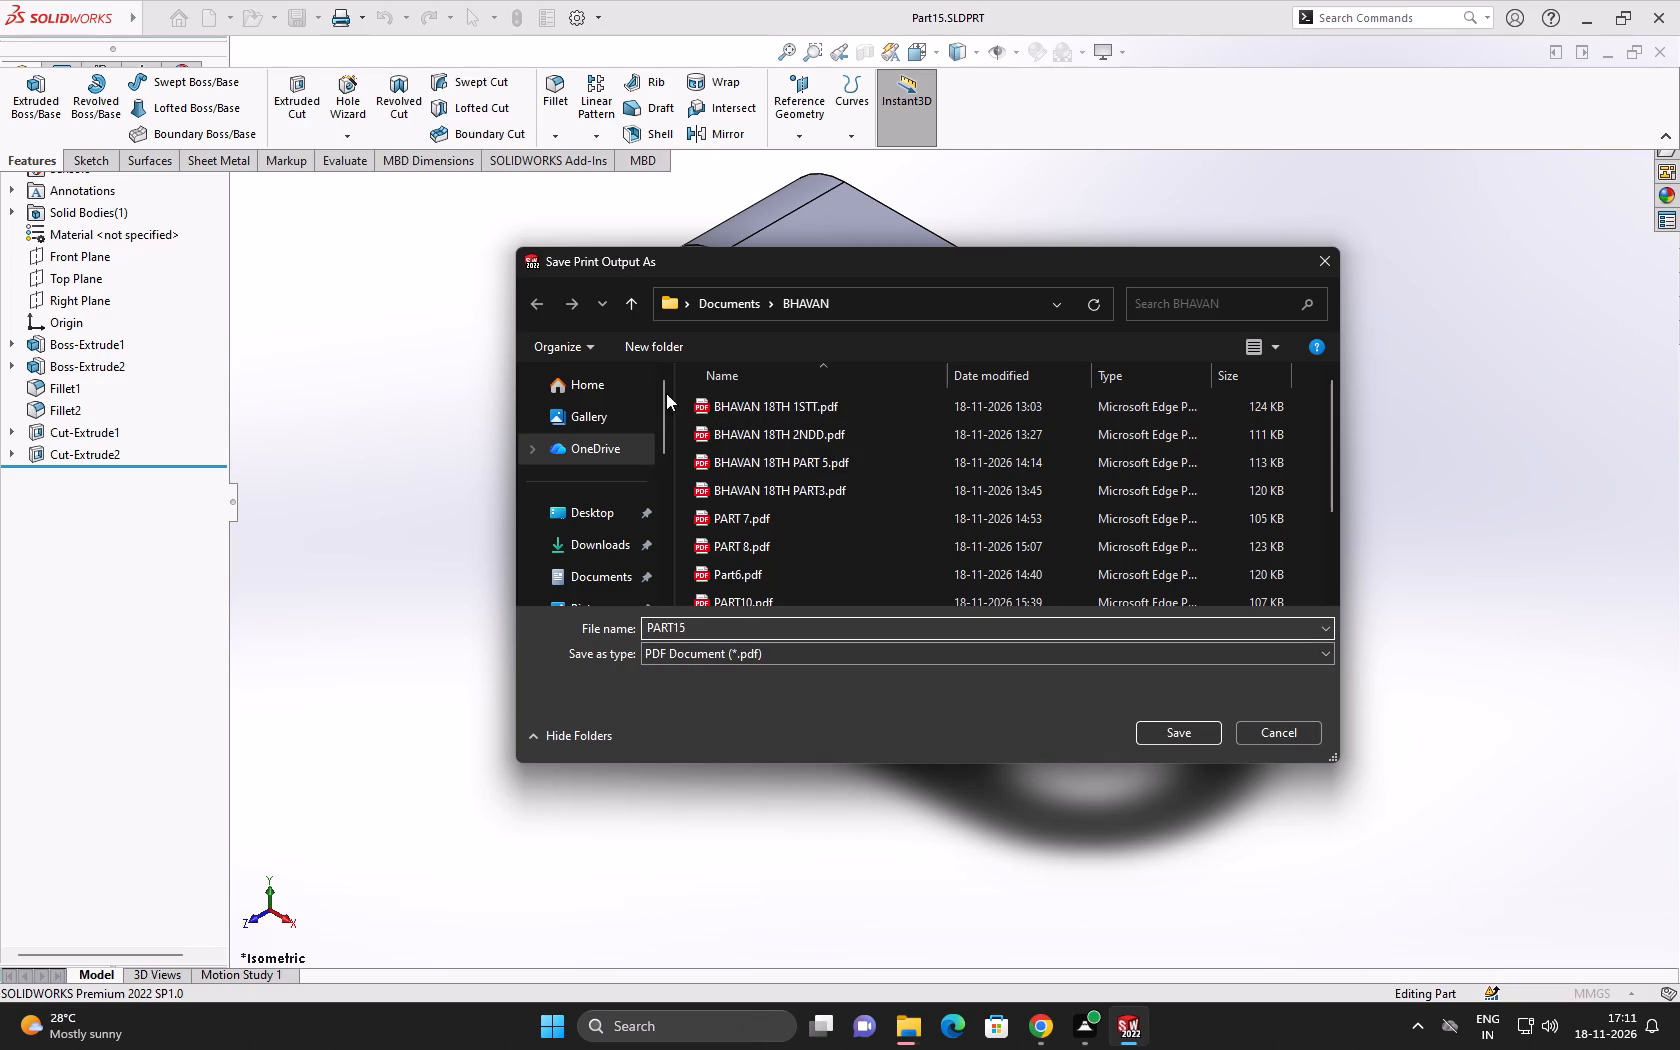
pyautogui.click(1183, 727)
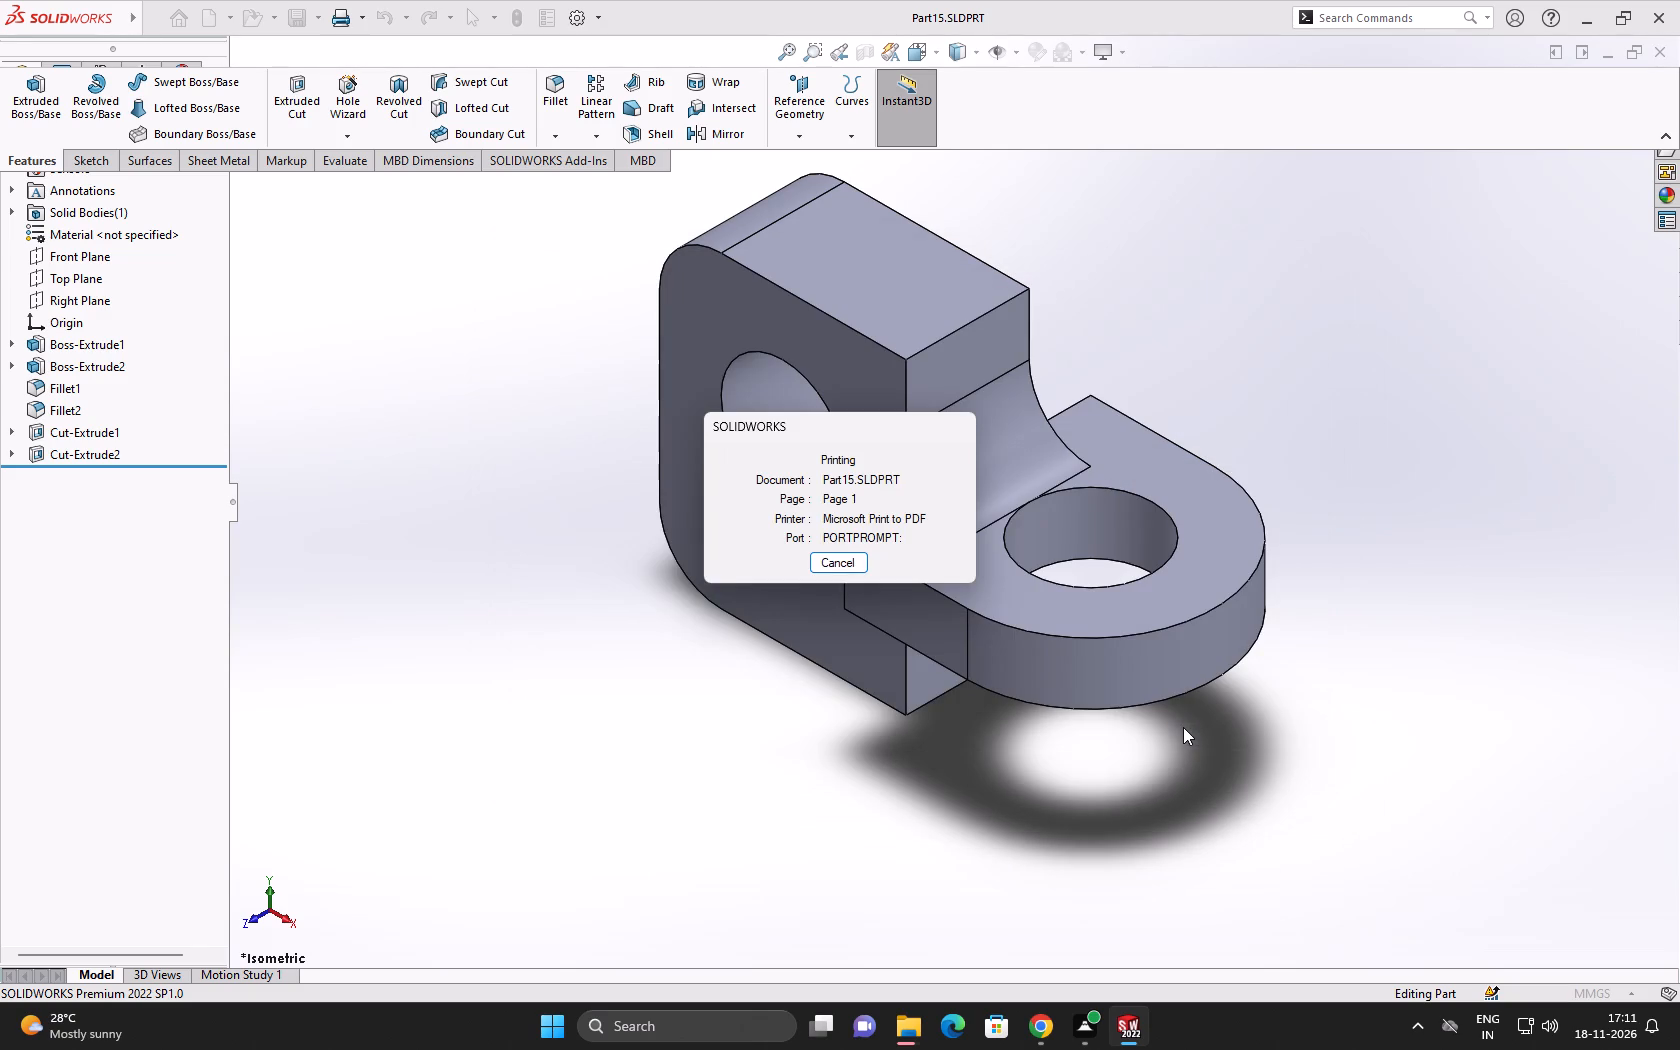